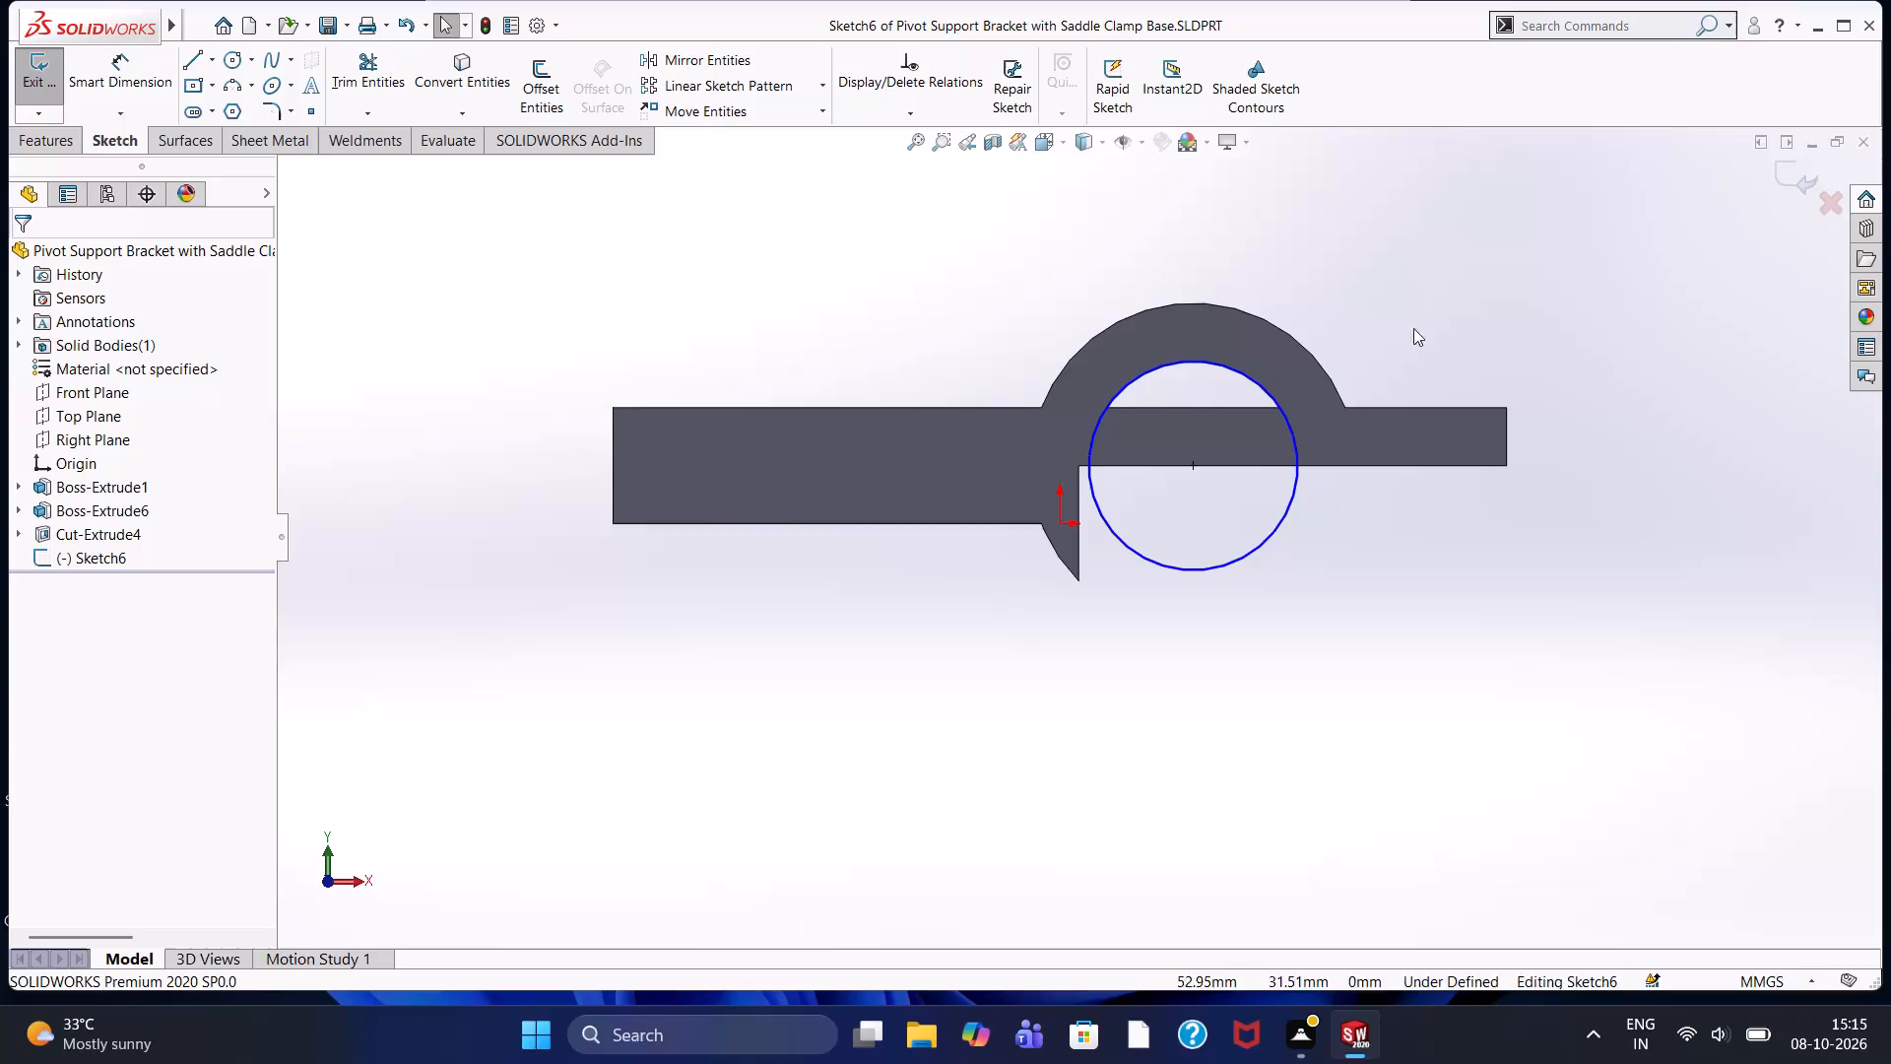
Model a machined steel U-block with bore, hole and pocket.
Close the Pivot Support Bracket with Saddle Clamp Base part.
left_click(1870, 139)
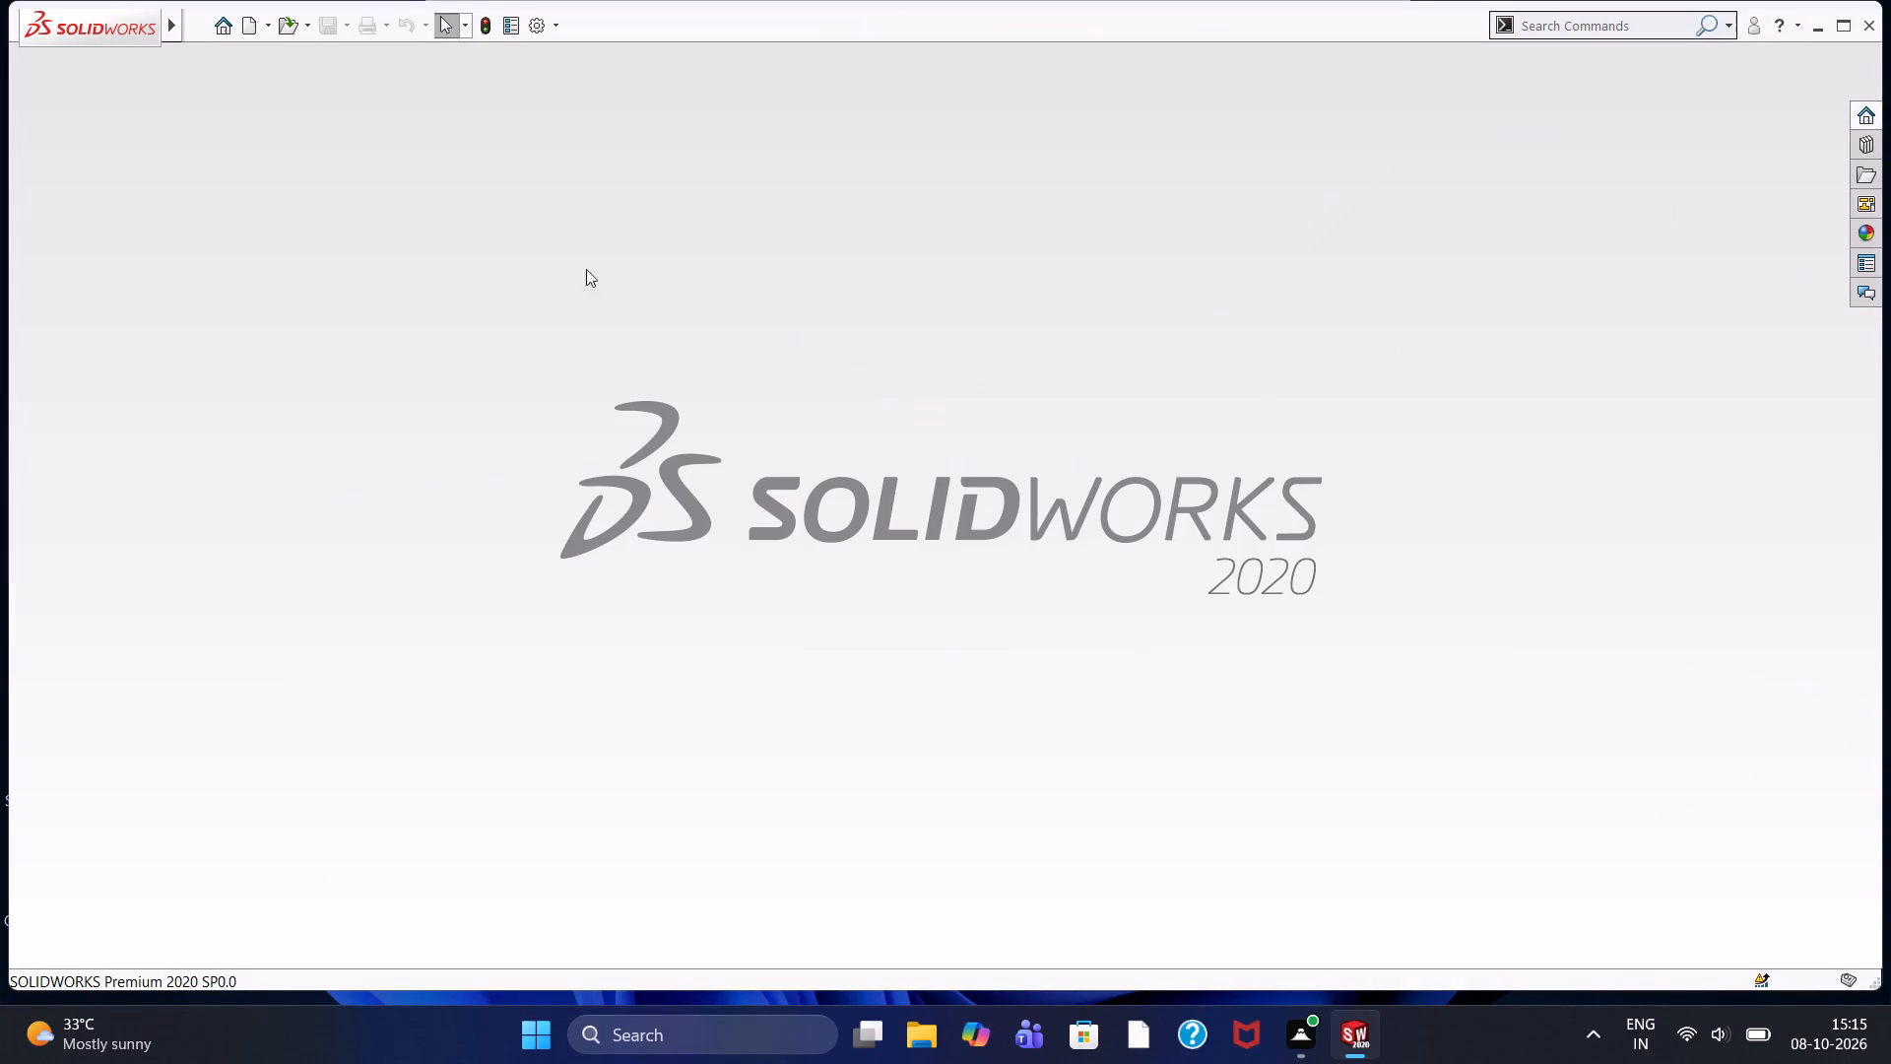
Create a new part document.
left_click(247, 24)
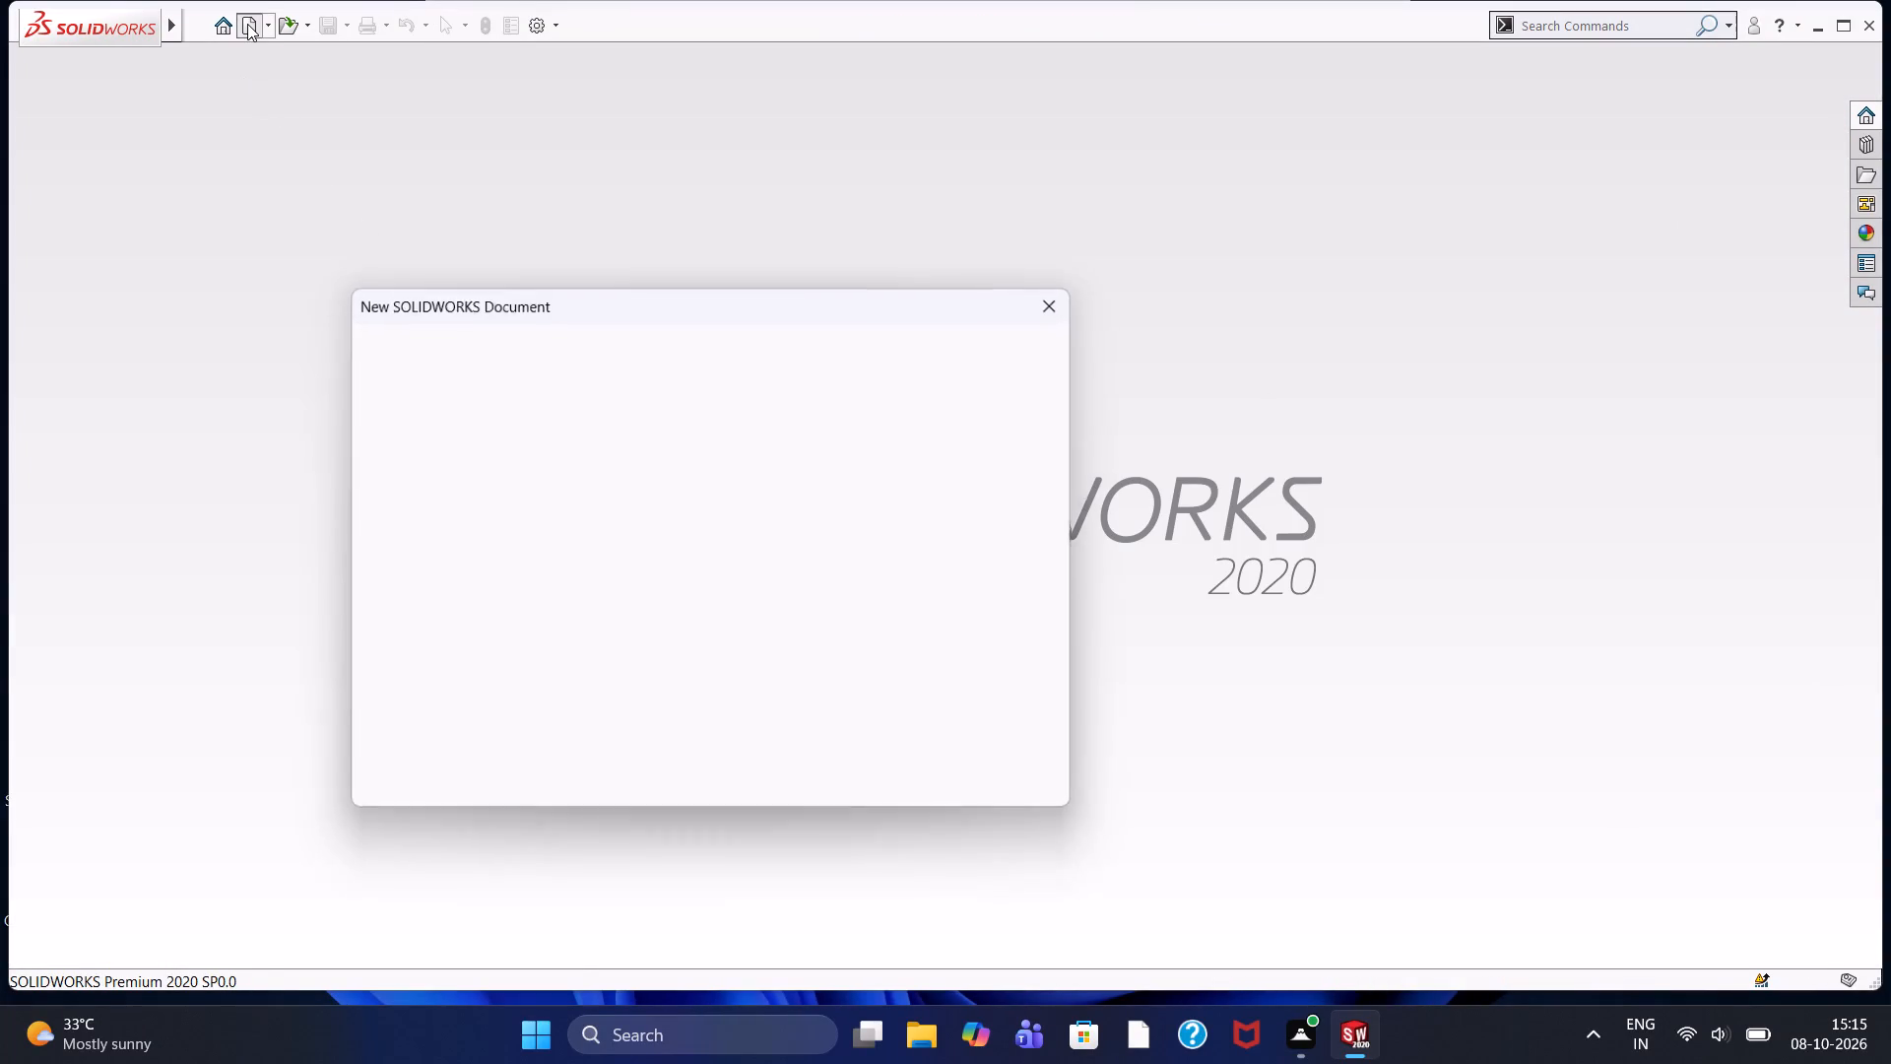
double_click(442, 470)
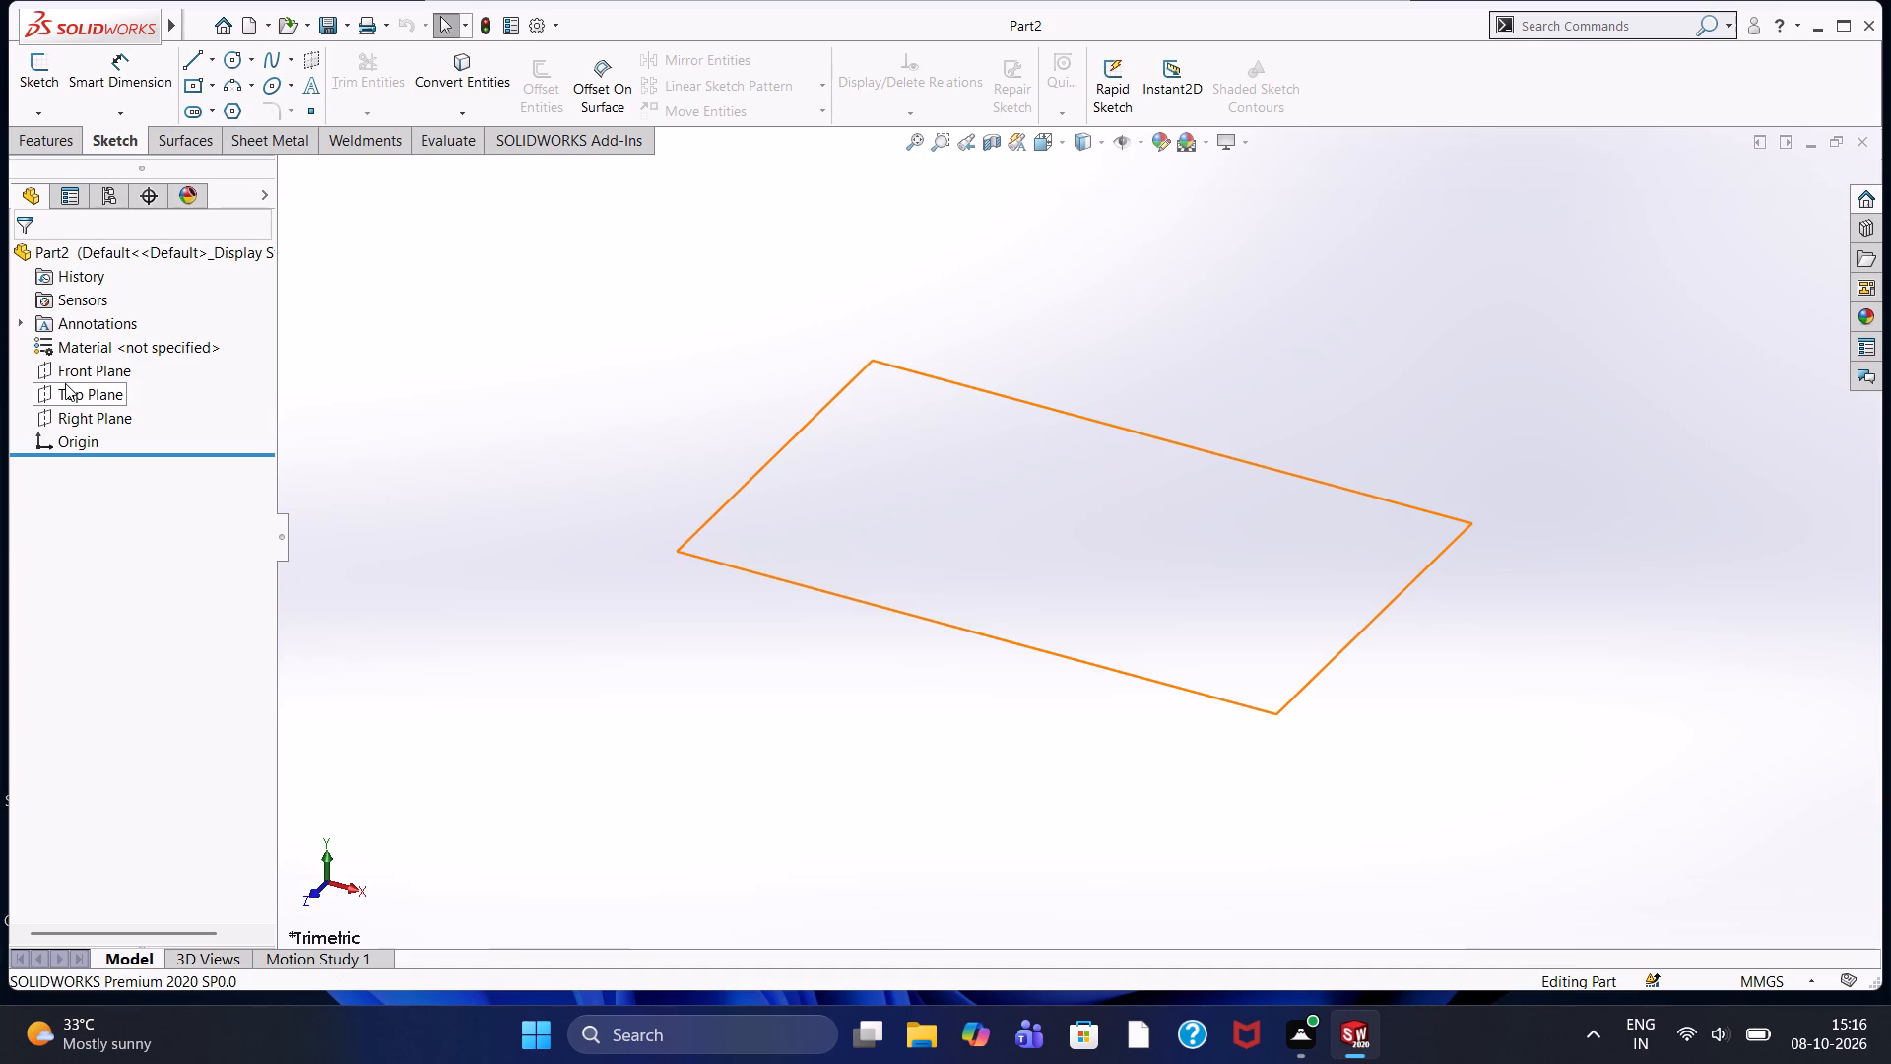
On the Front Plane, sketch connected lines from the origin: 100 mm vertically up, 50 mm horizontally right, and 50 mm vertically down.
left_click(91, 364)
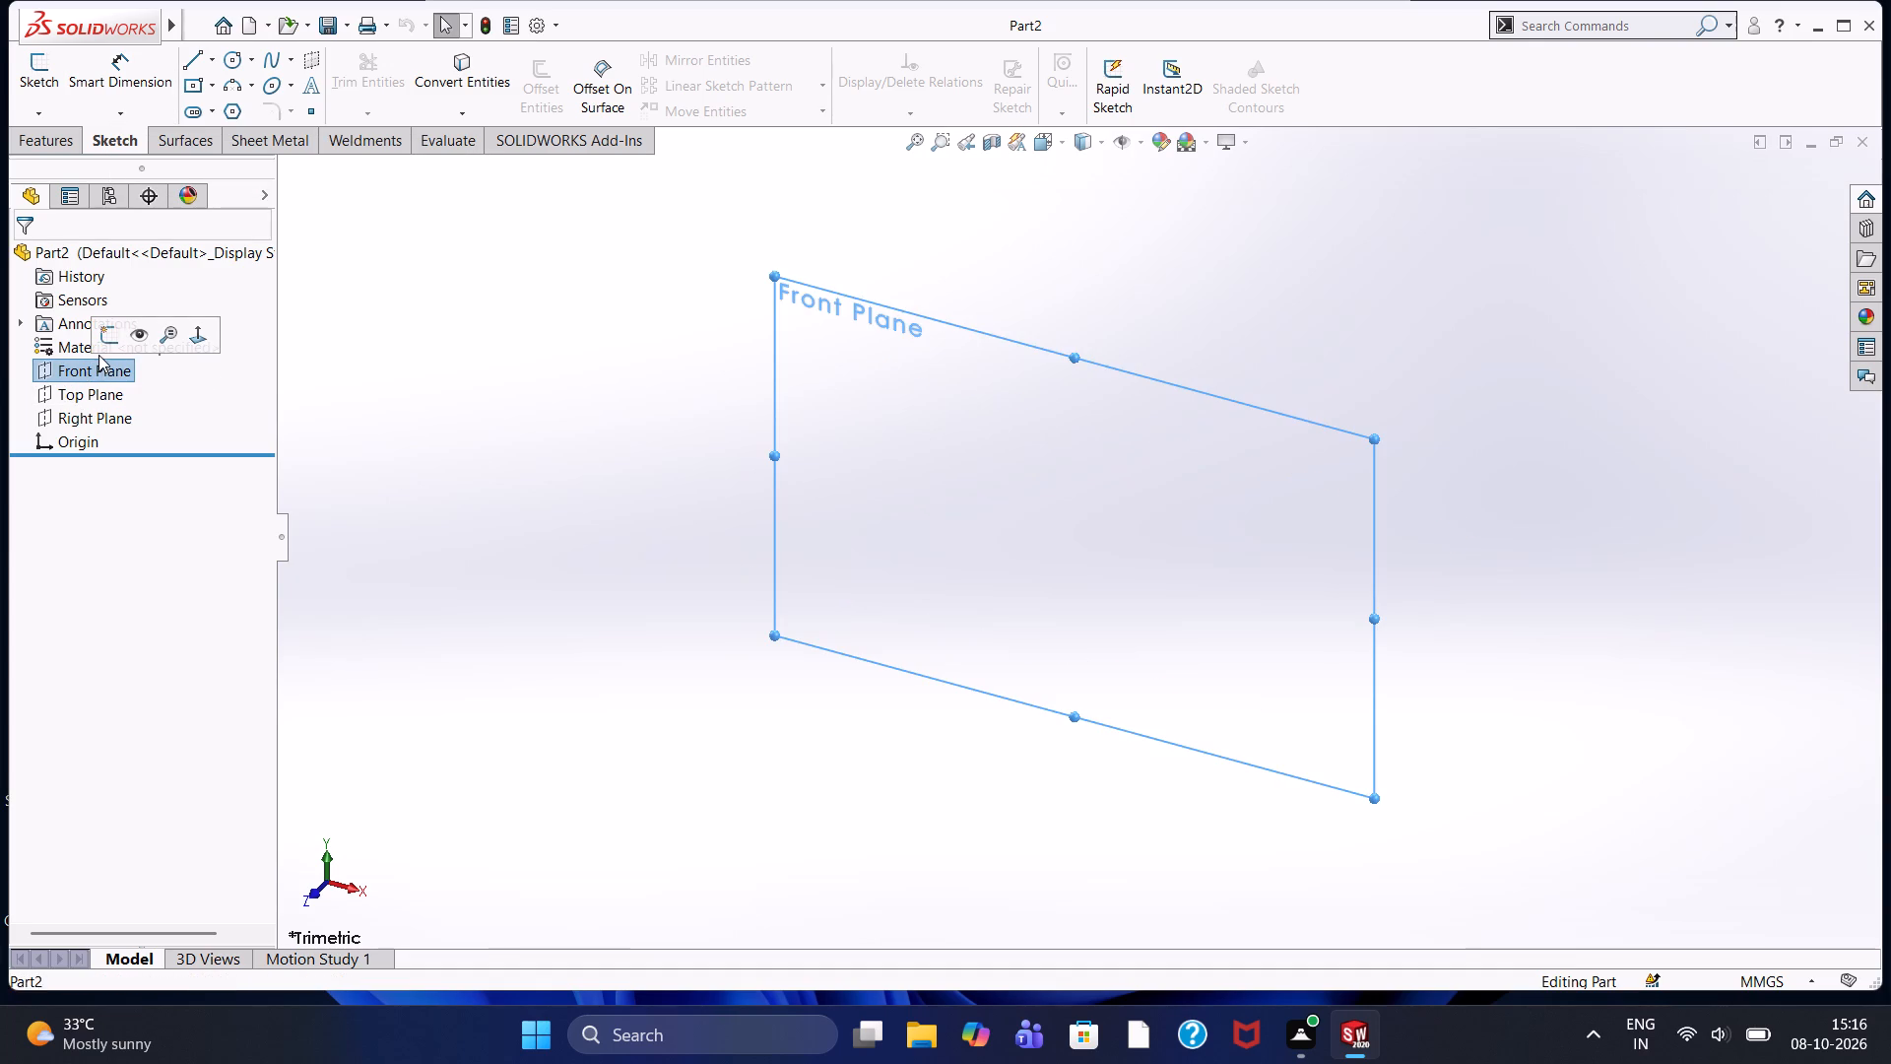
left_click(118, 337)
left_click(837, 575)
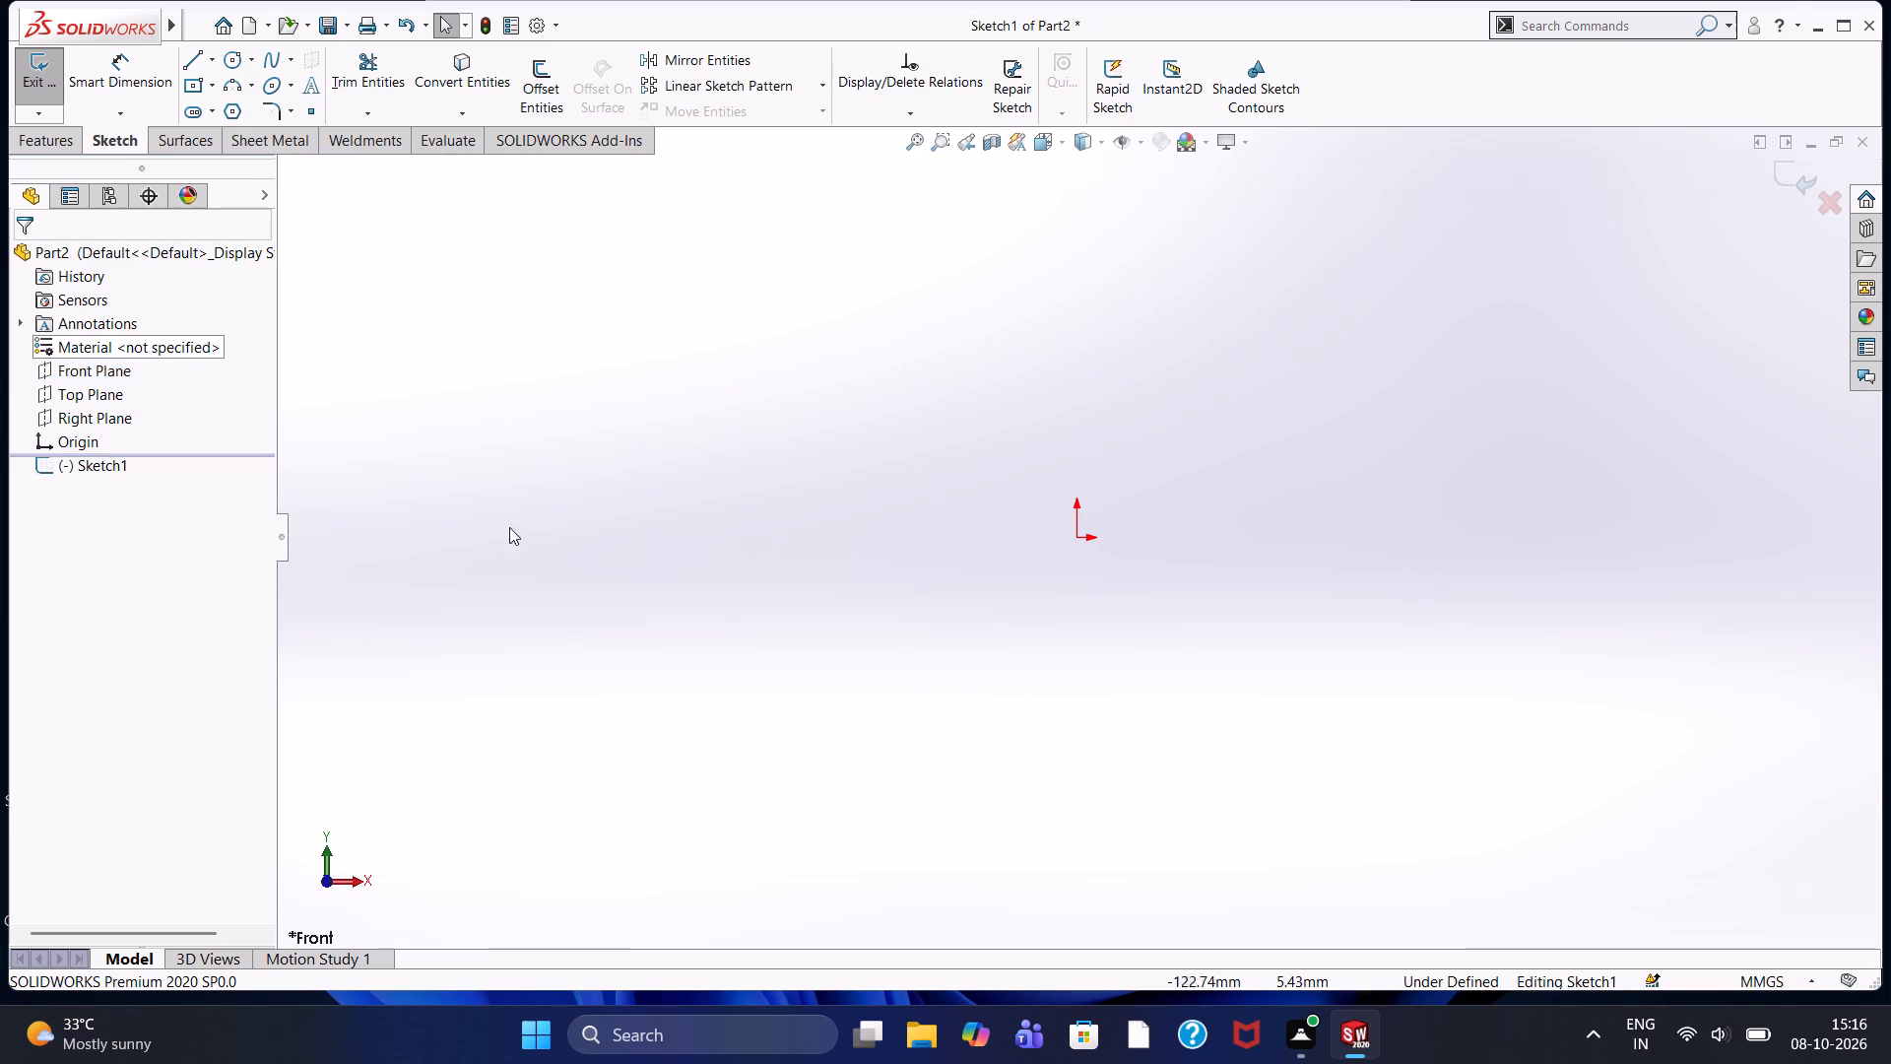
left_click_drag(180, 77, 168, 89)
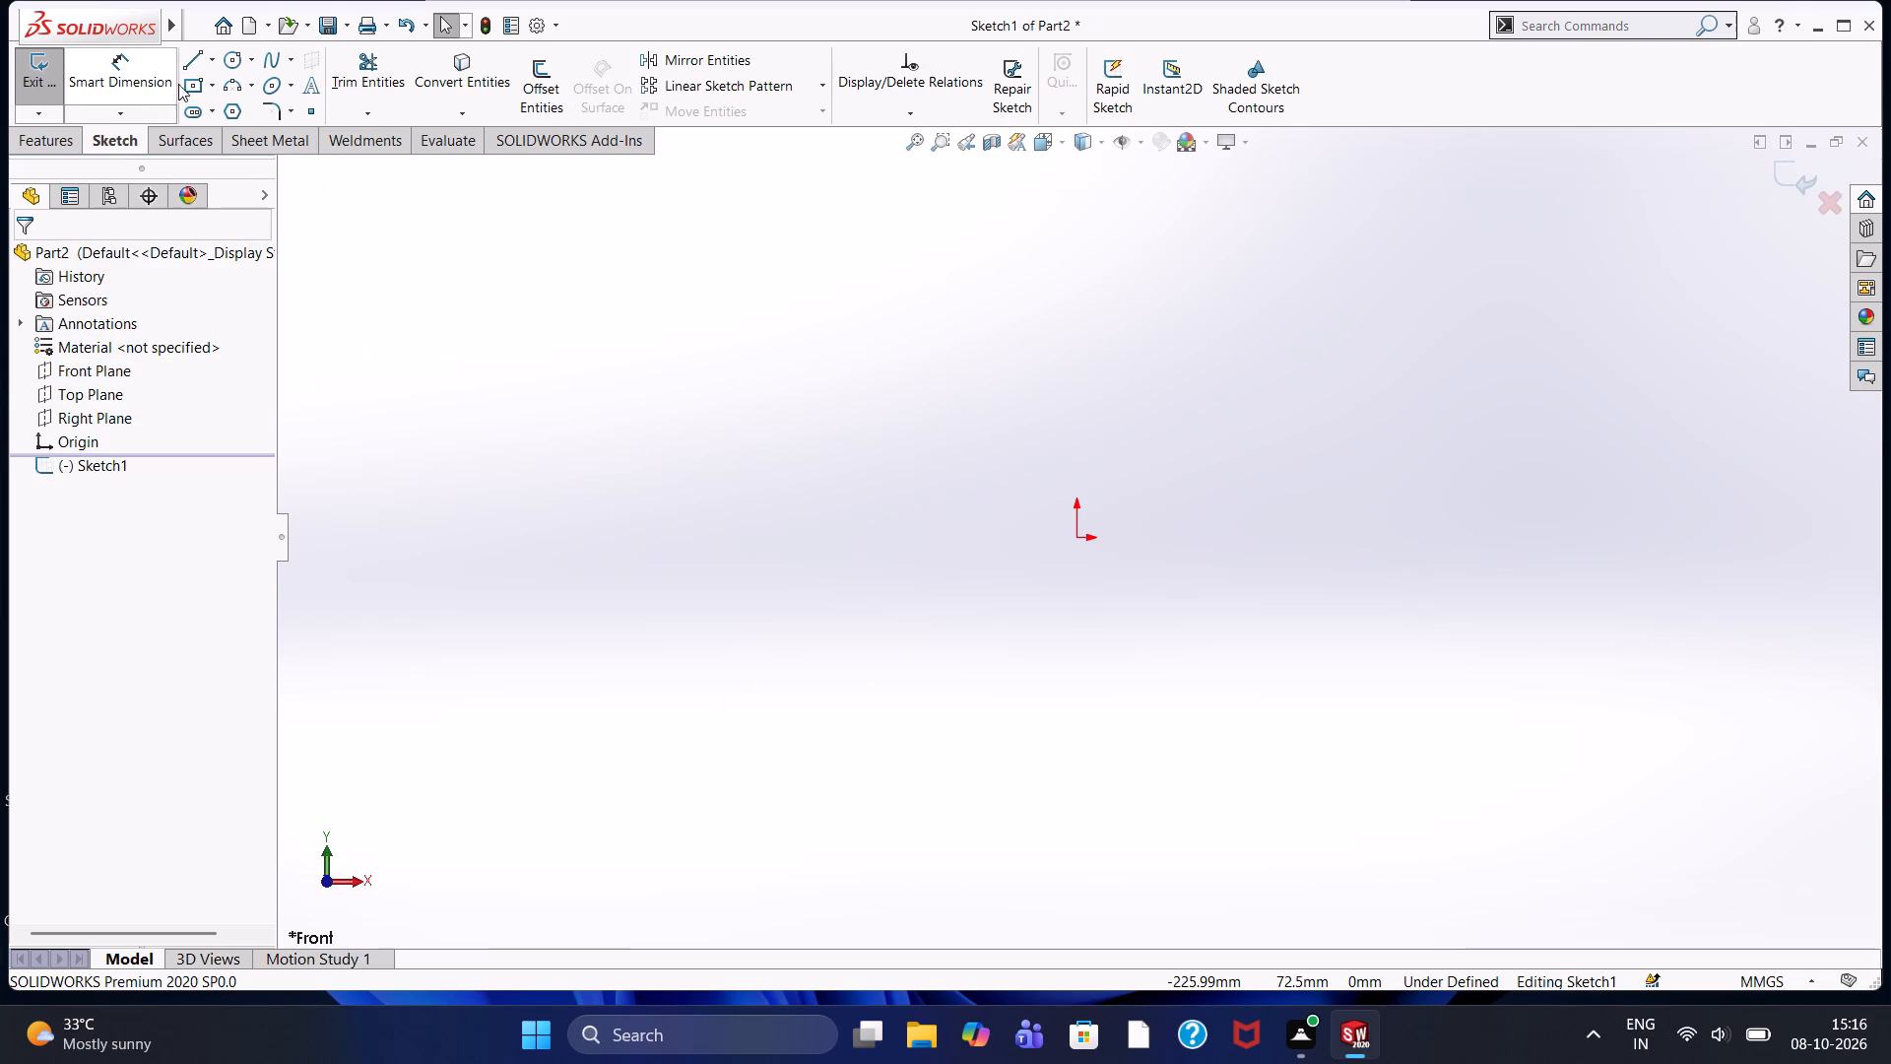
left_click(191, 66)
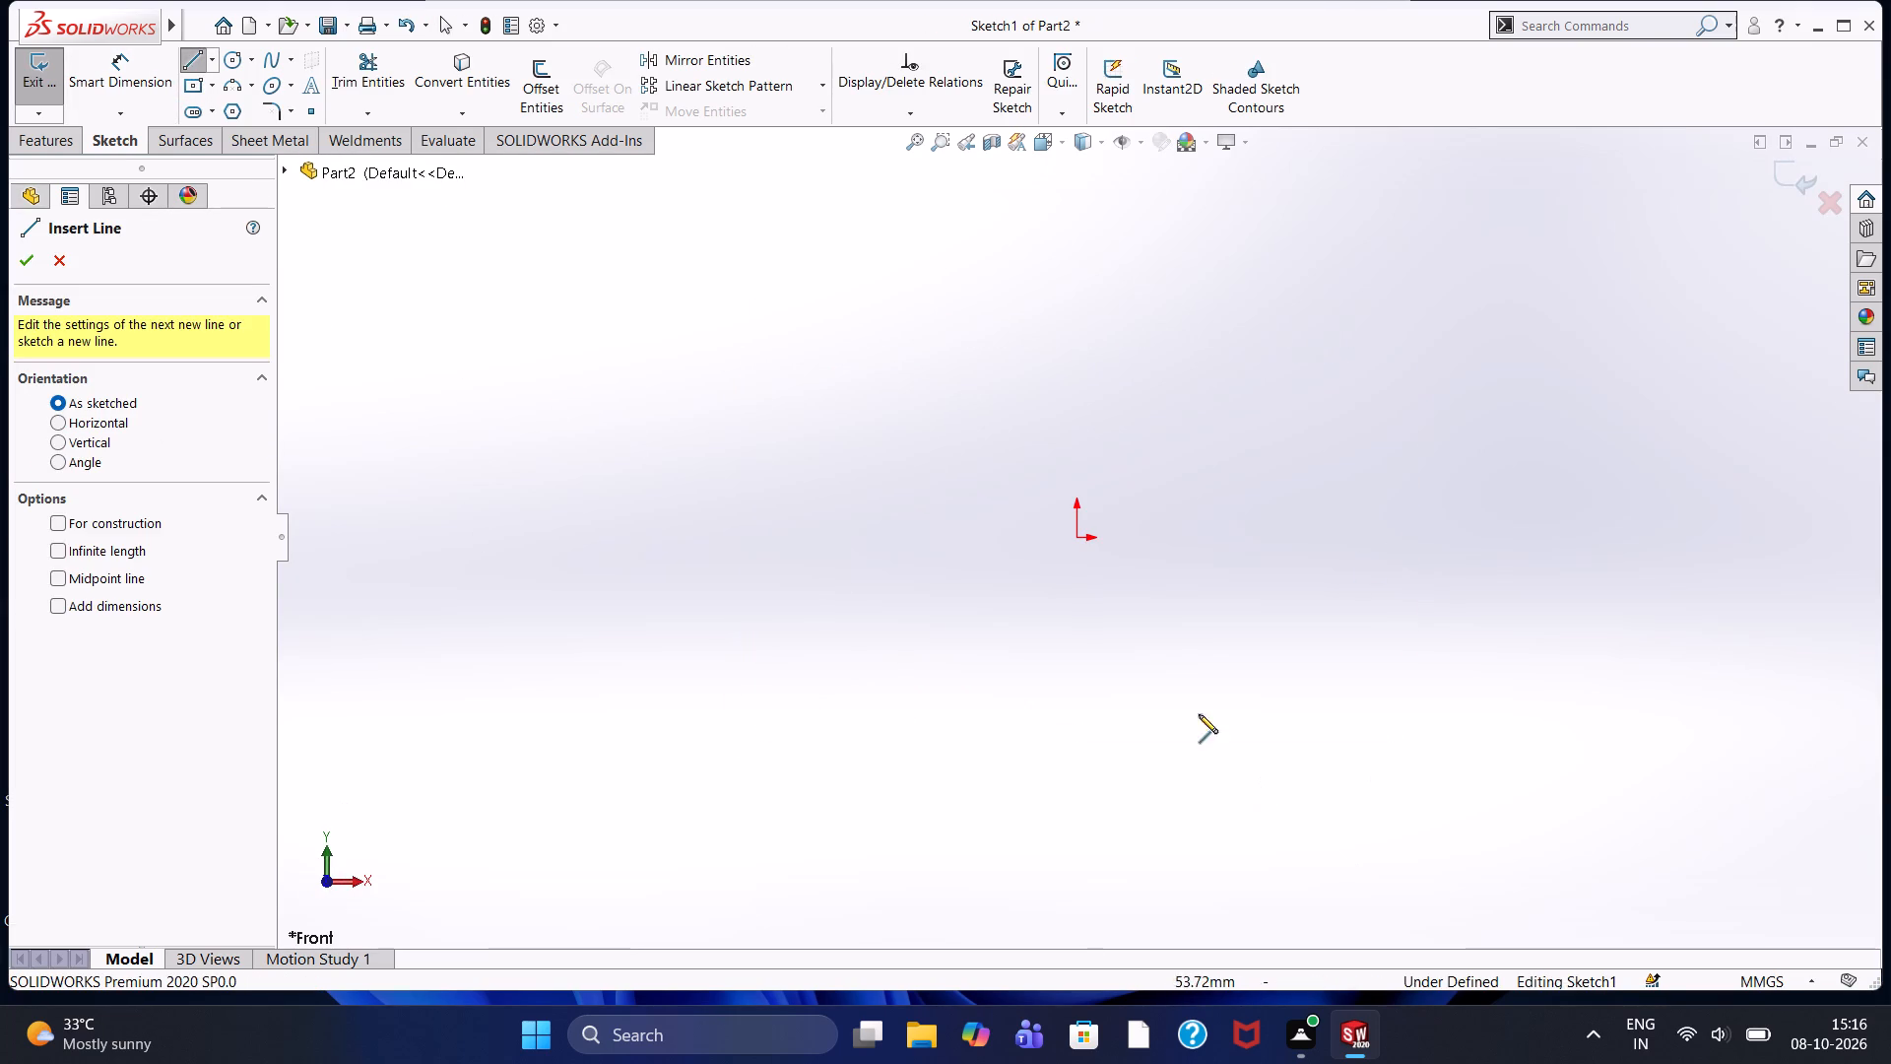
left_click(1075, 536)
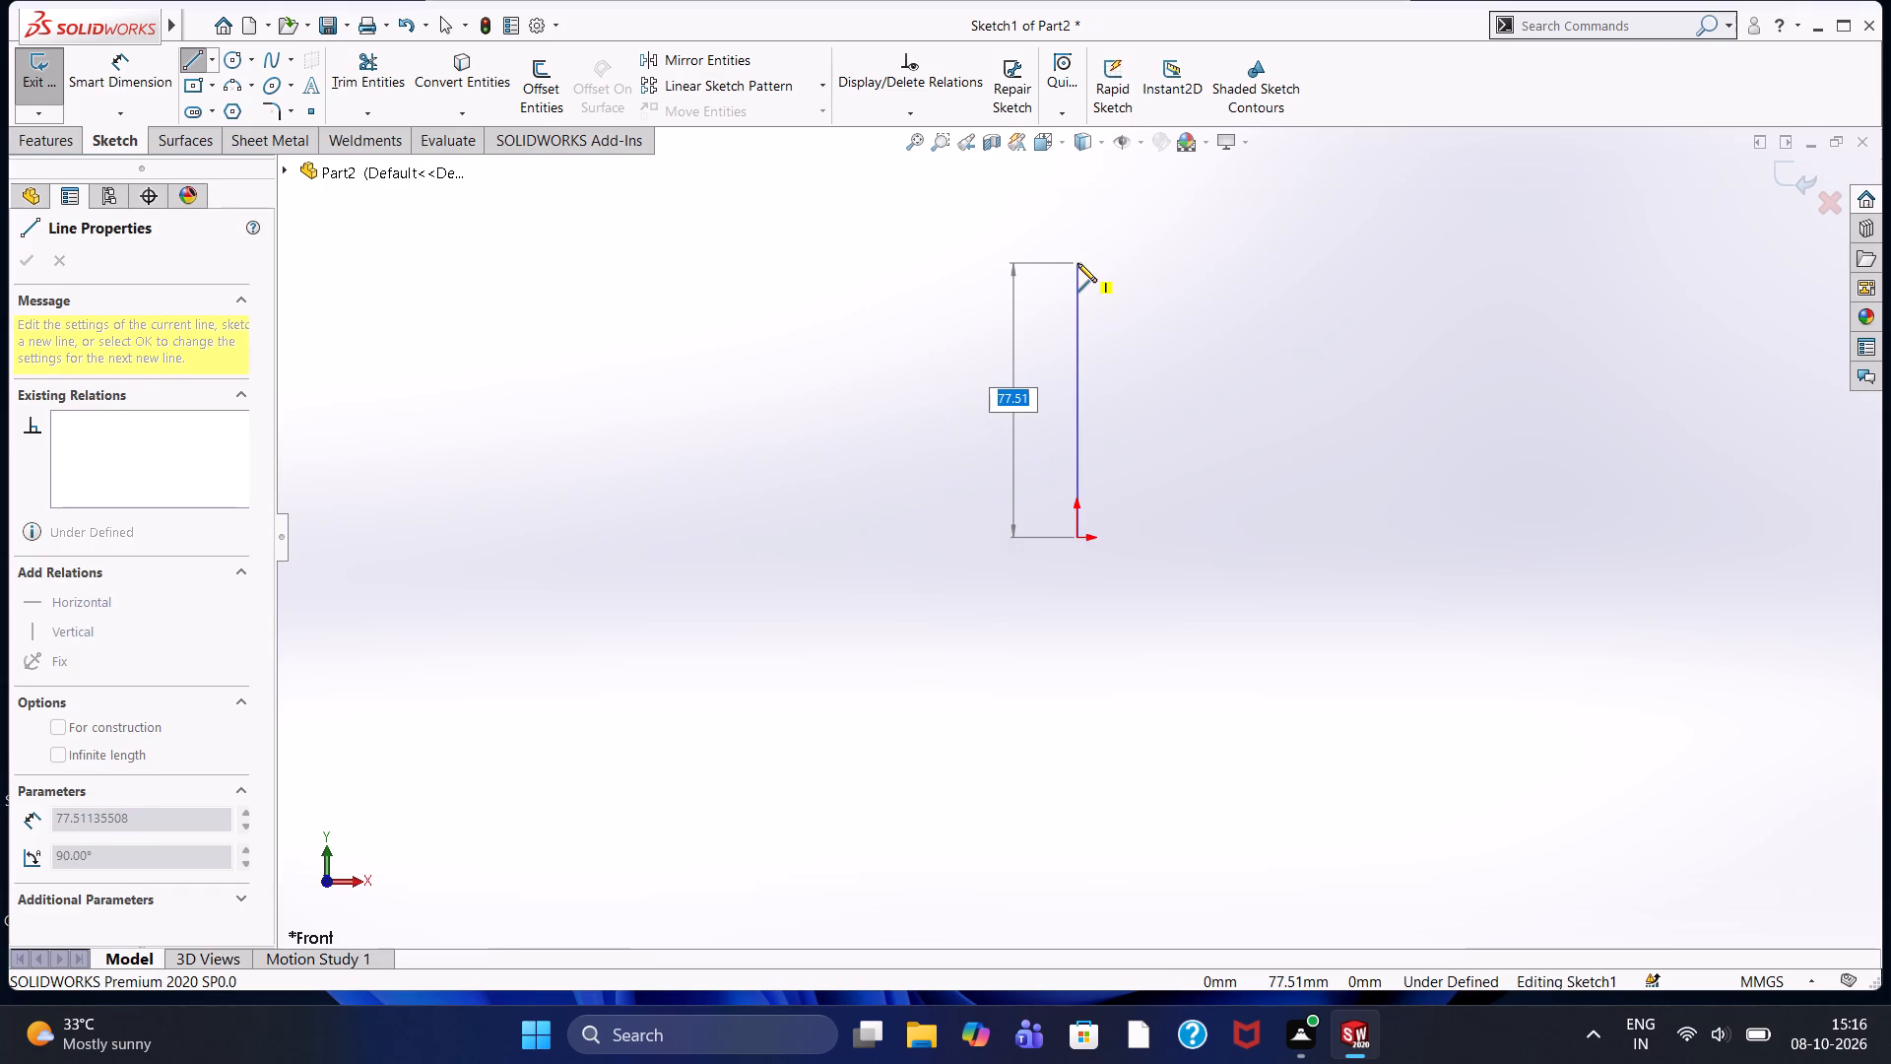
type("100")
key("Return")
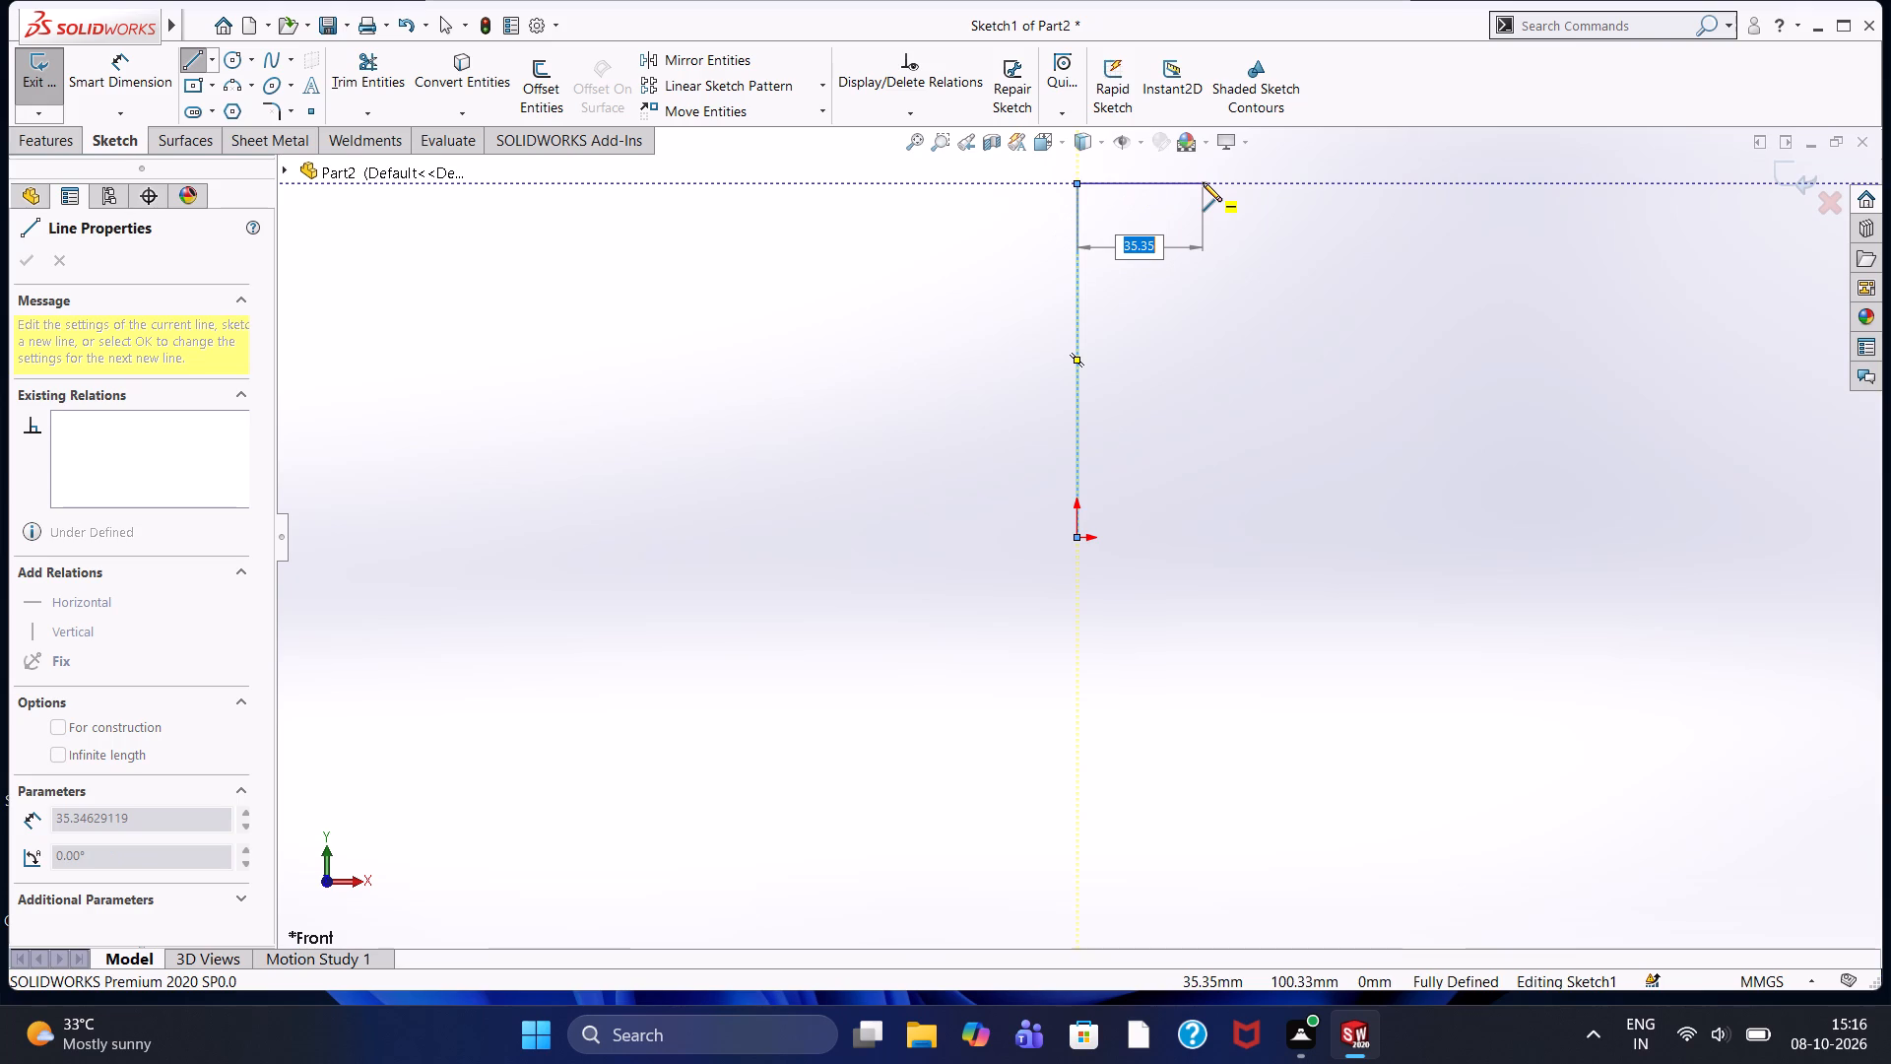
type("50")
key("Return")
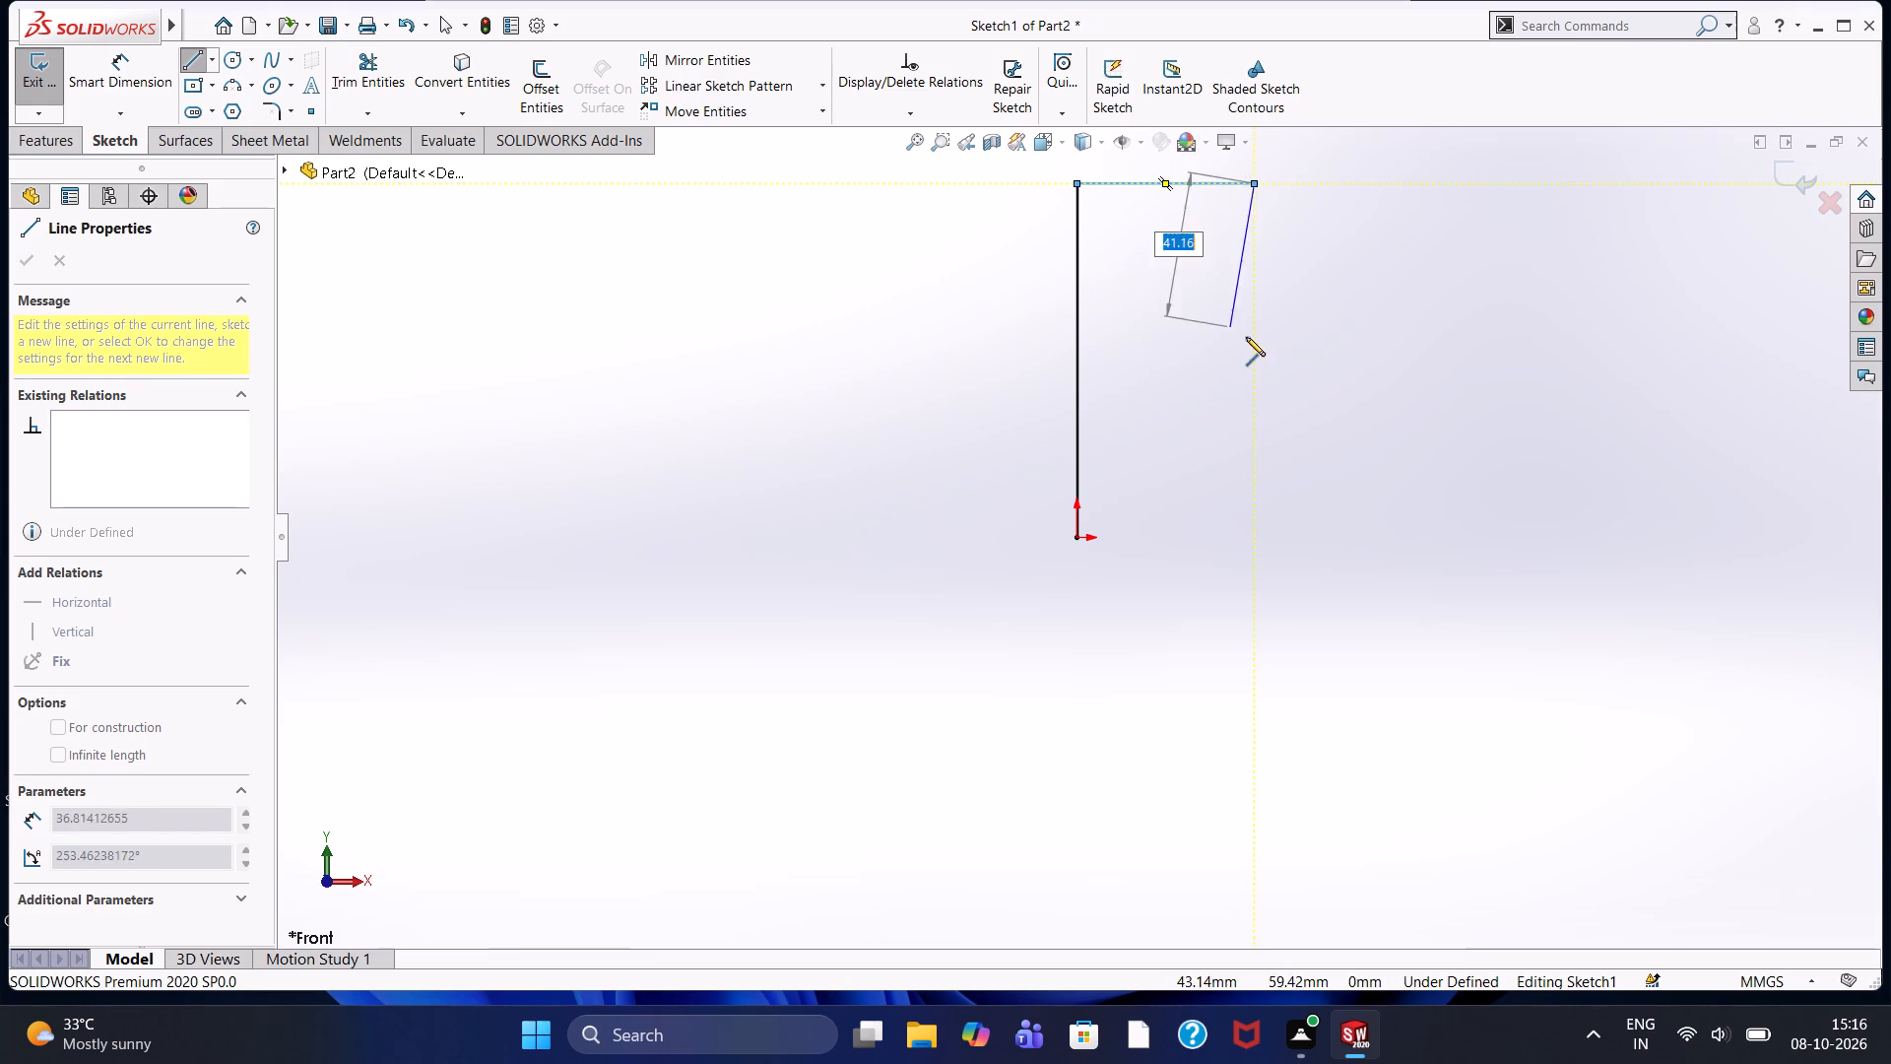
type("50")
key("Return")
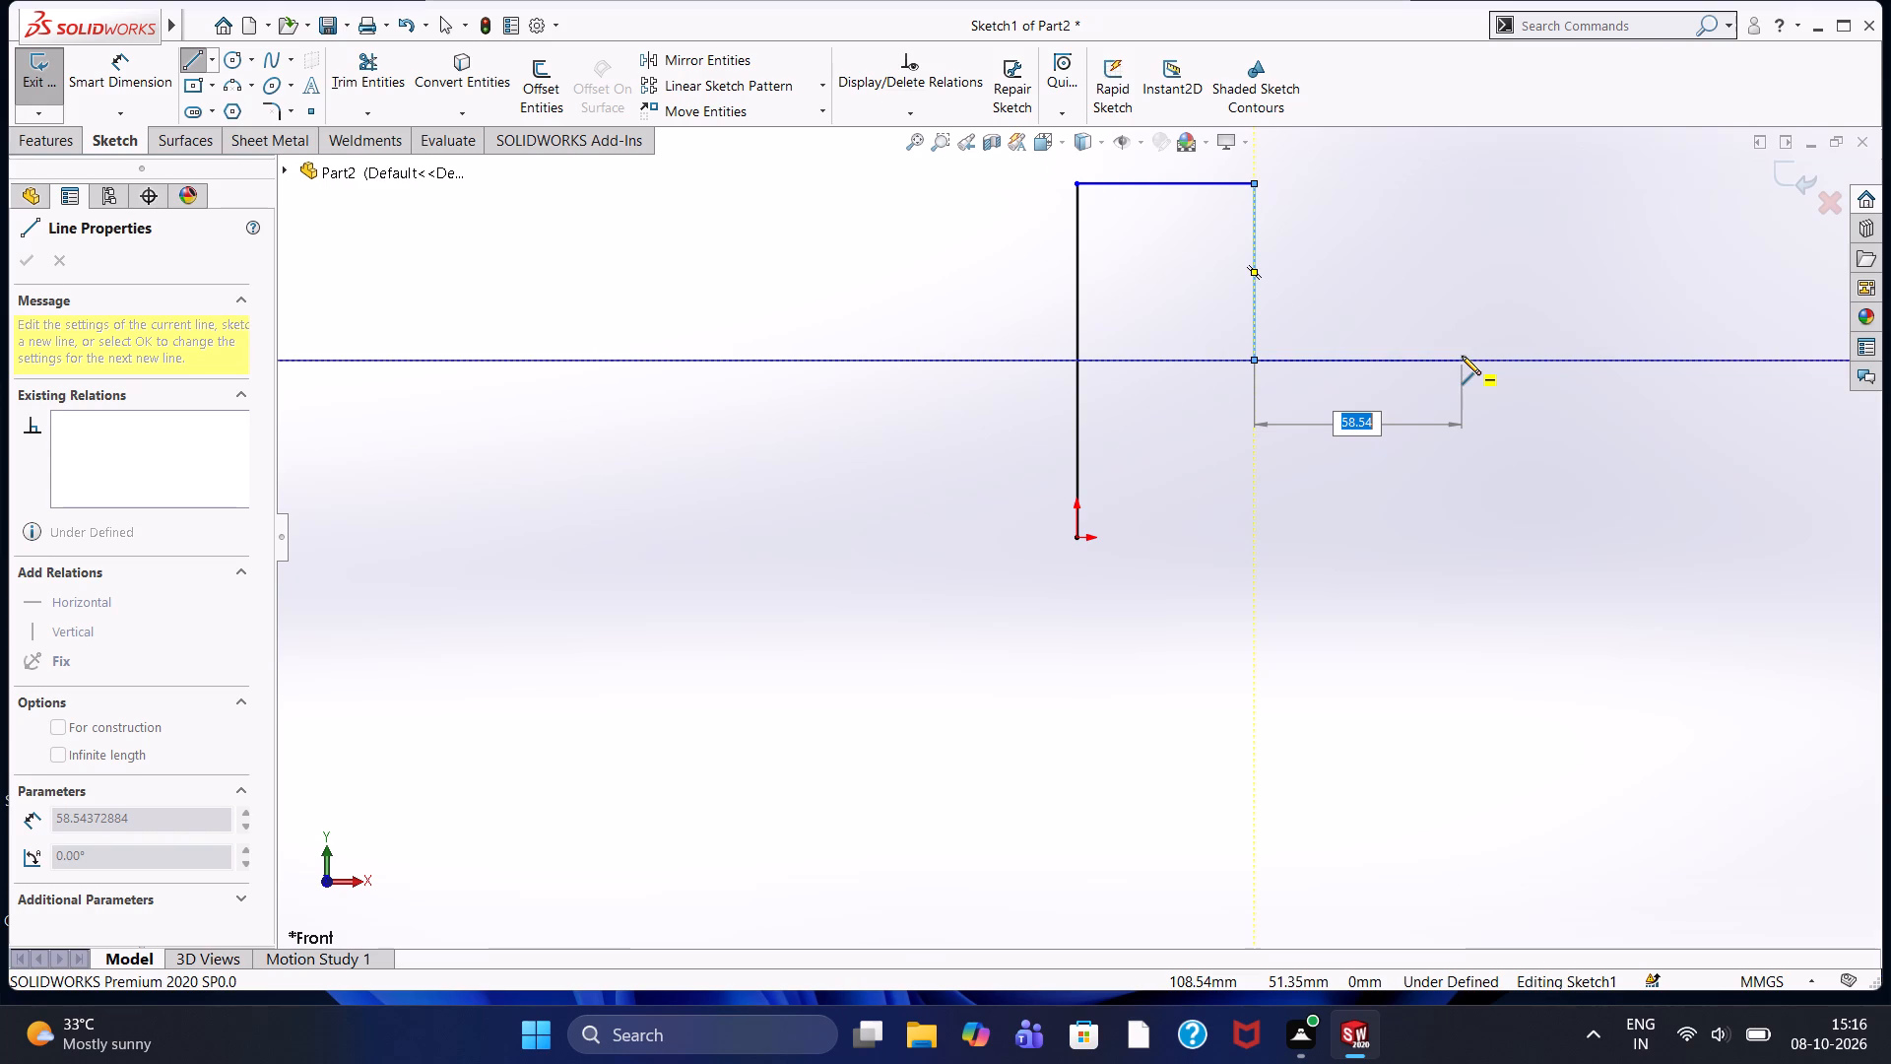
Continue the U-shaped profile with lines 100 mm right, 50 mm up, 50 mm right and 100 mm down, closing it at the origin.
type("100")
key("Return")
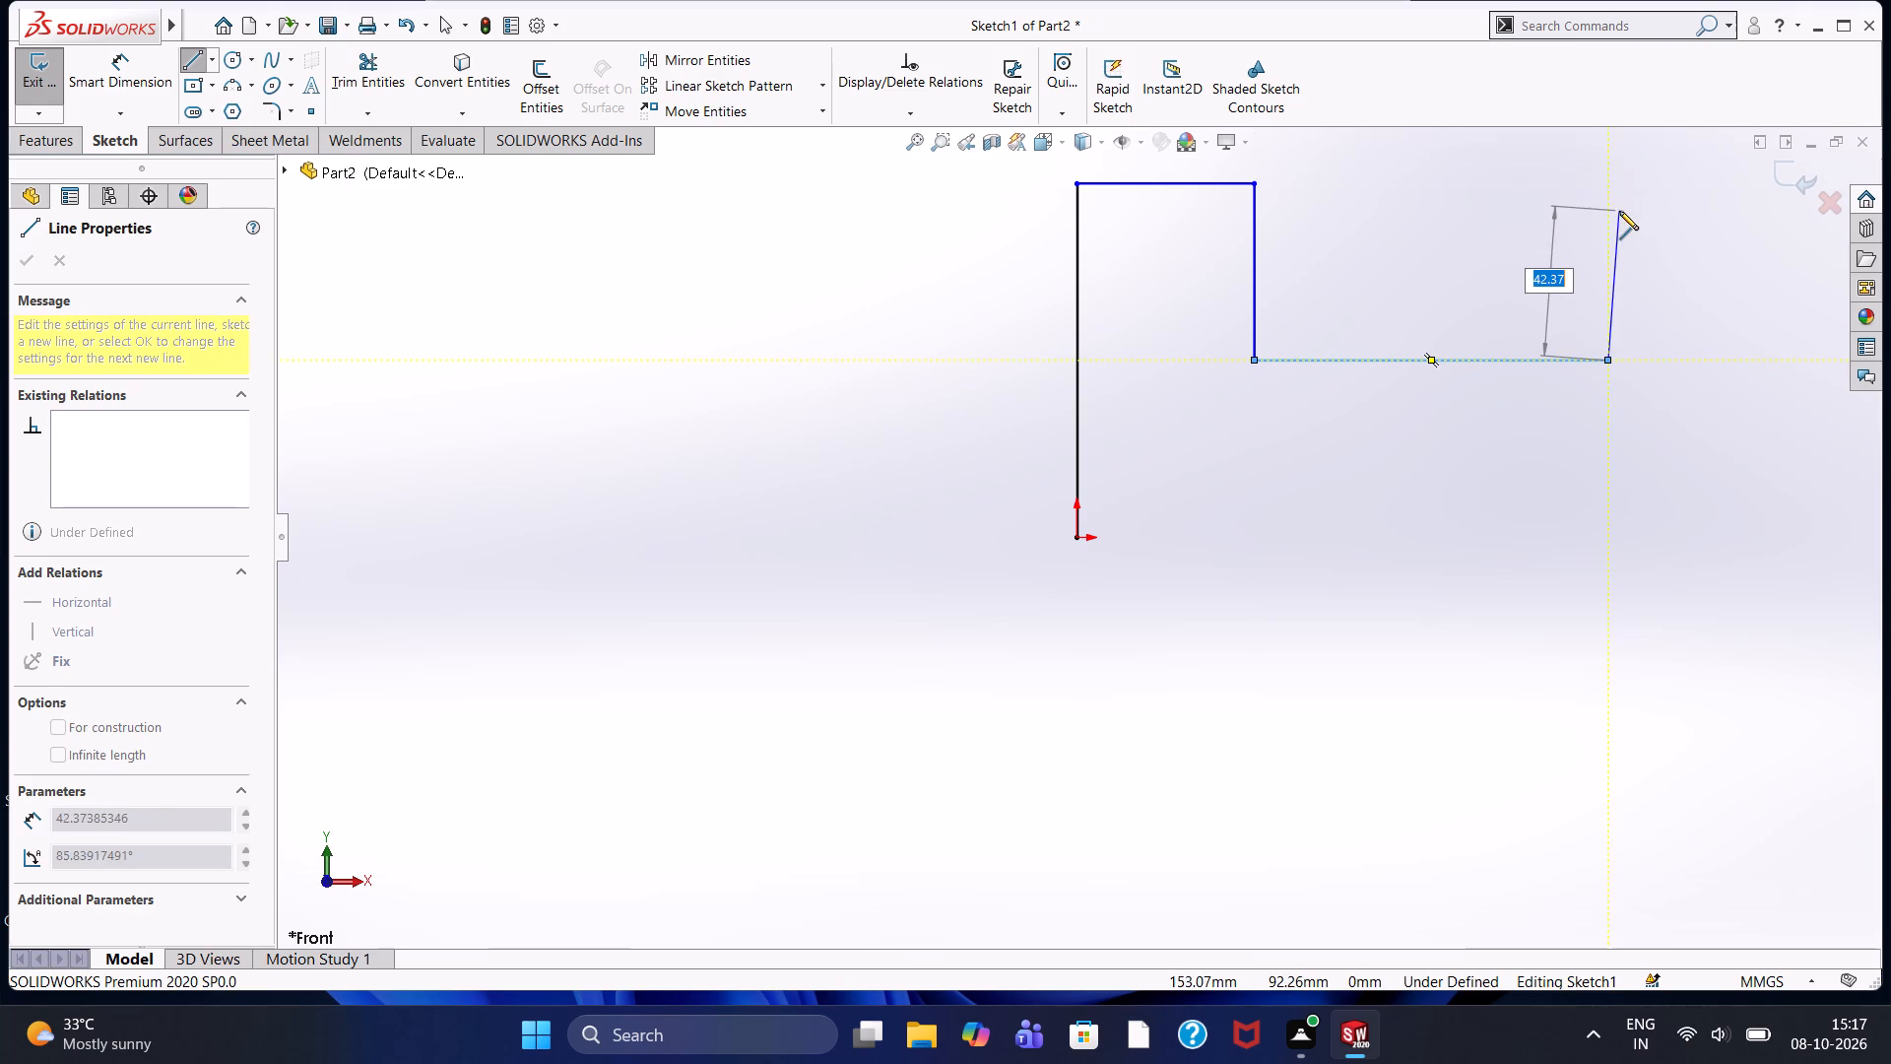
type("50")
key("Return")
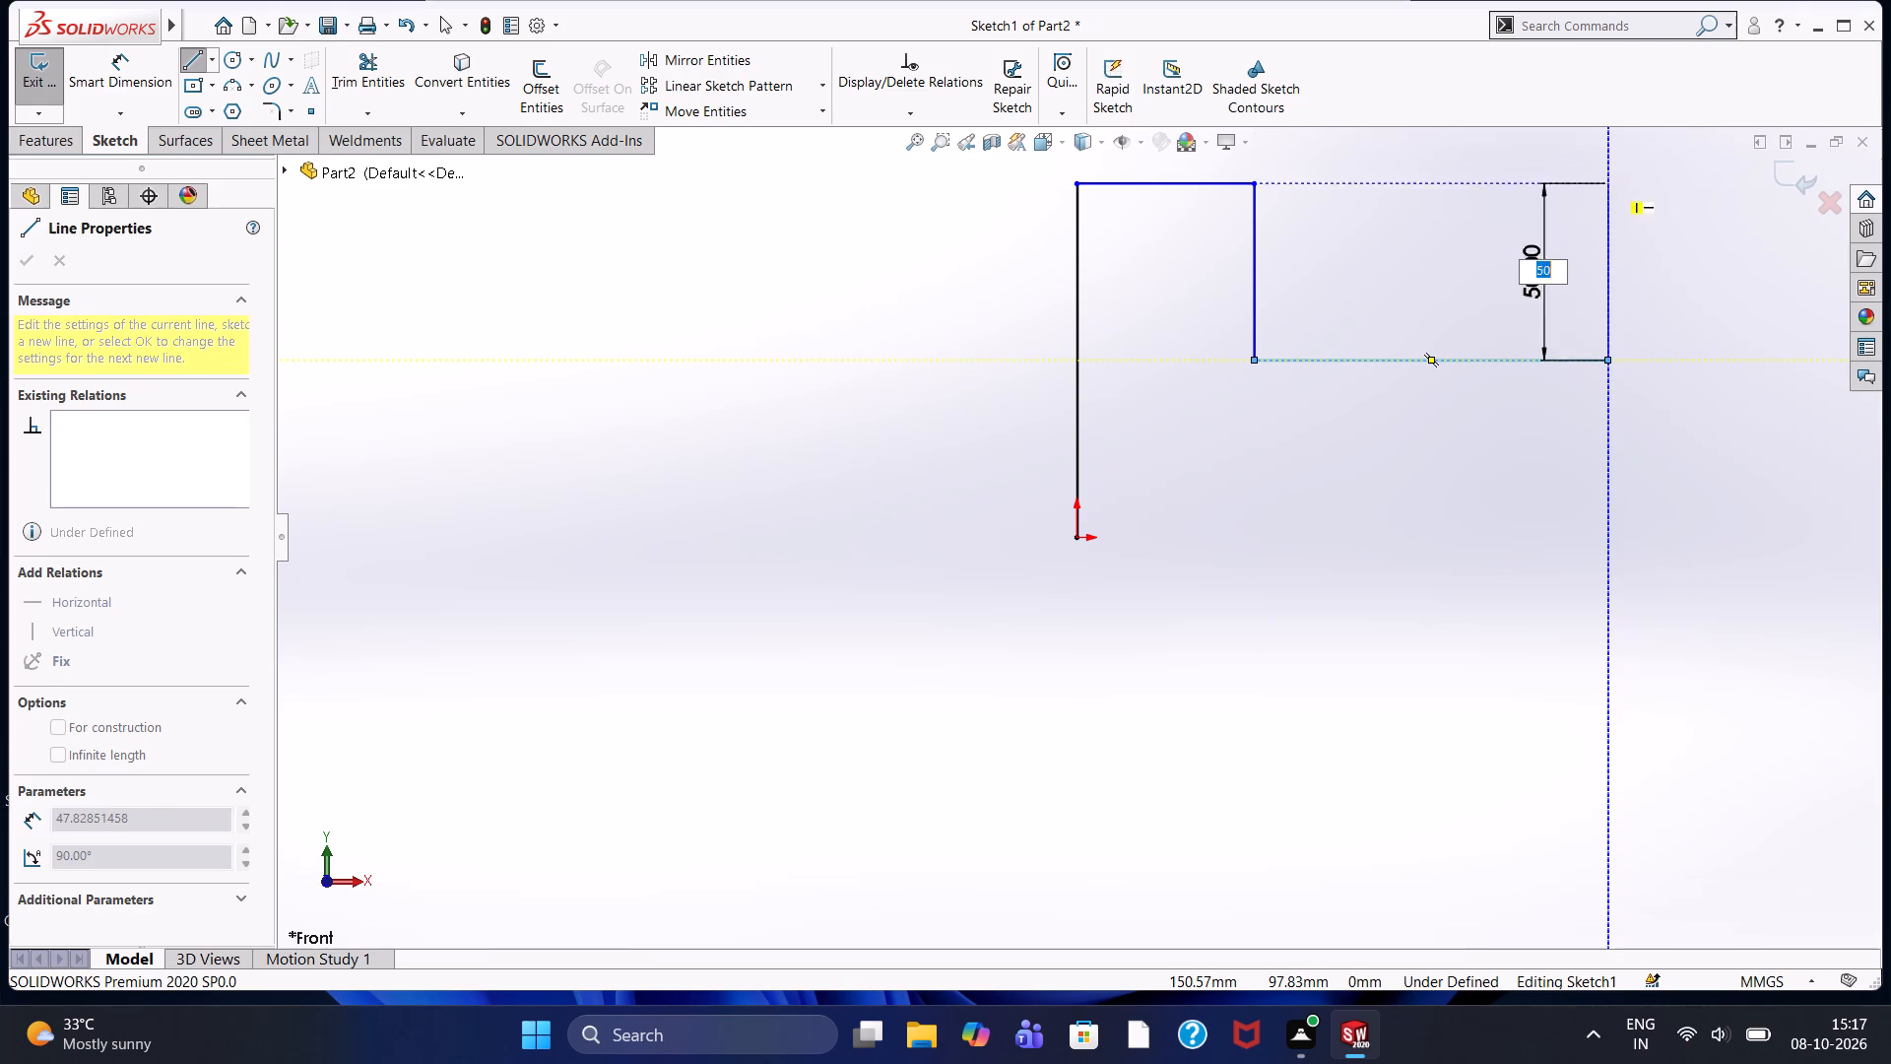
type("50")
key("Return")
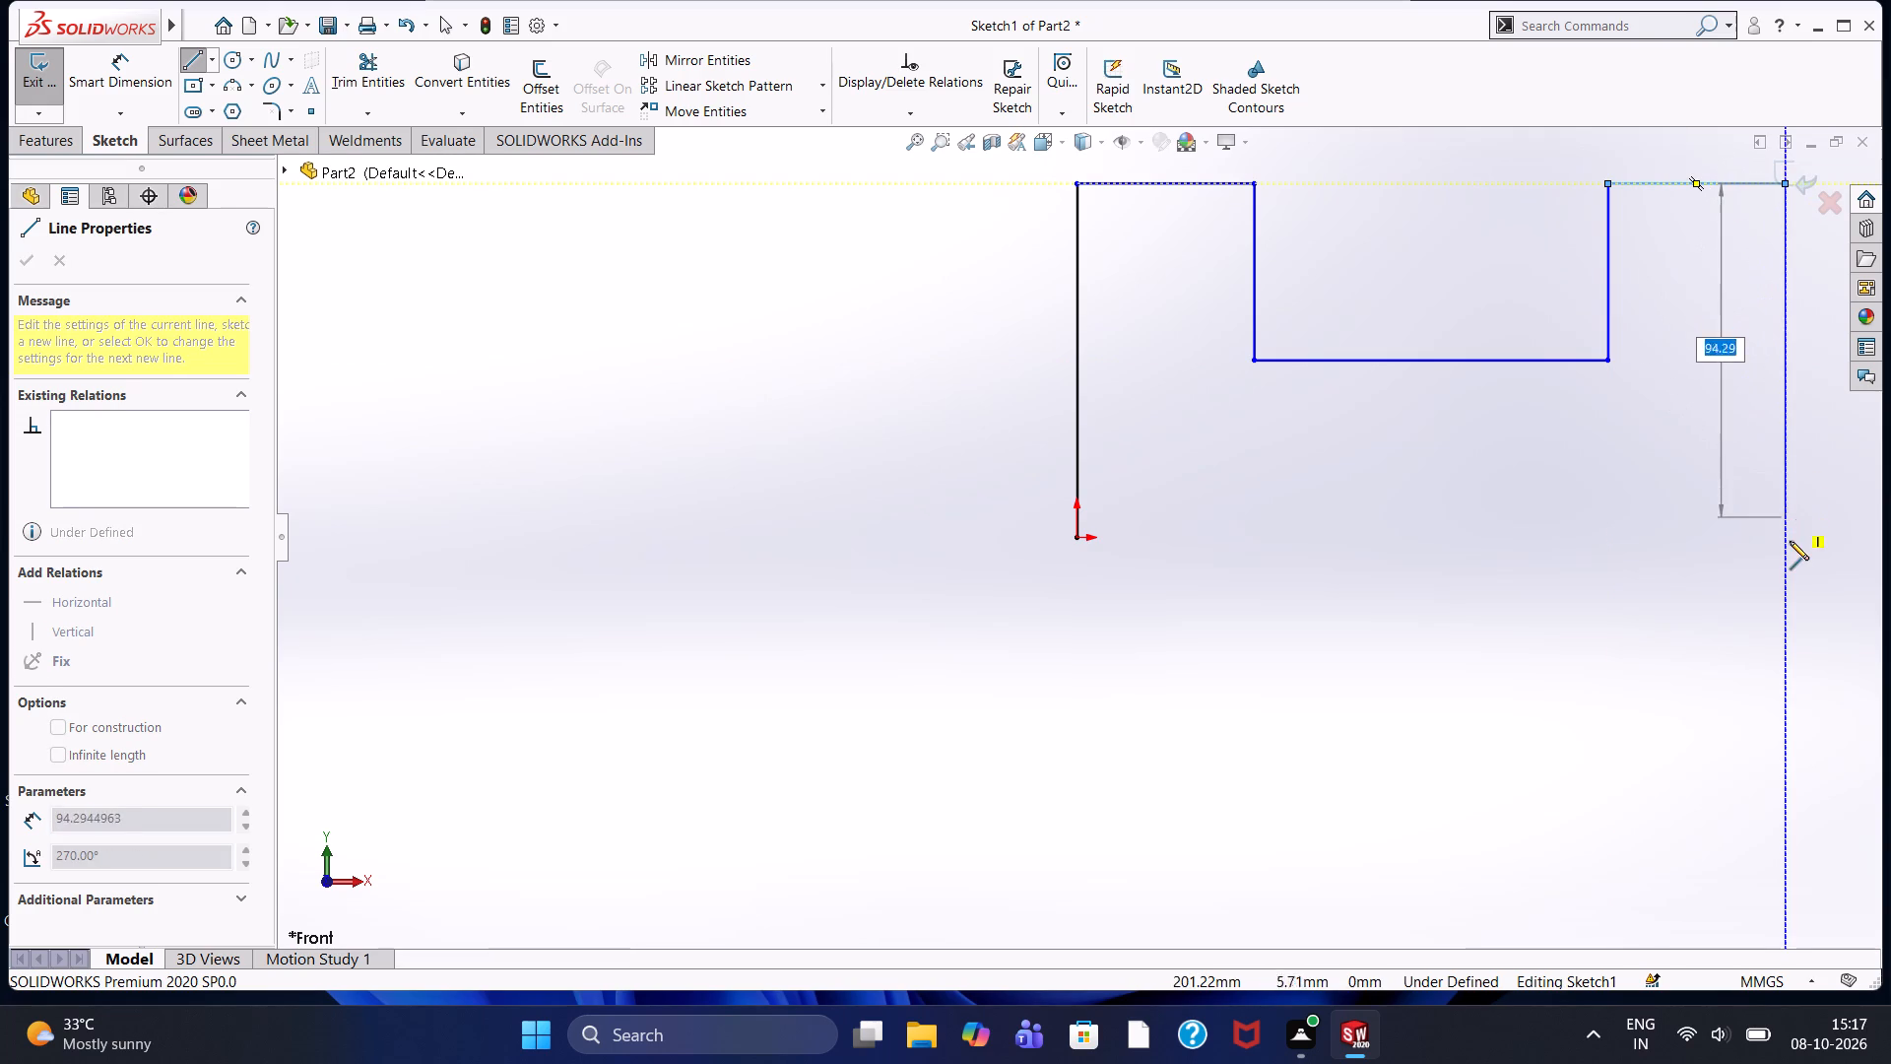
type("100")
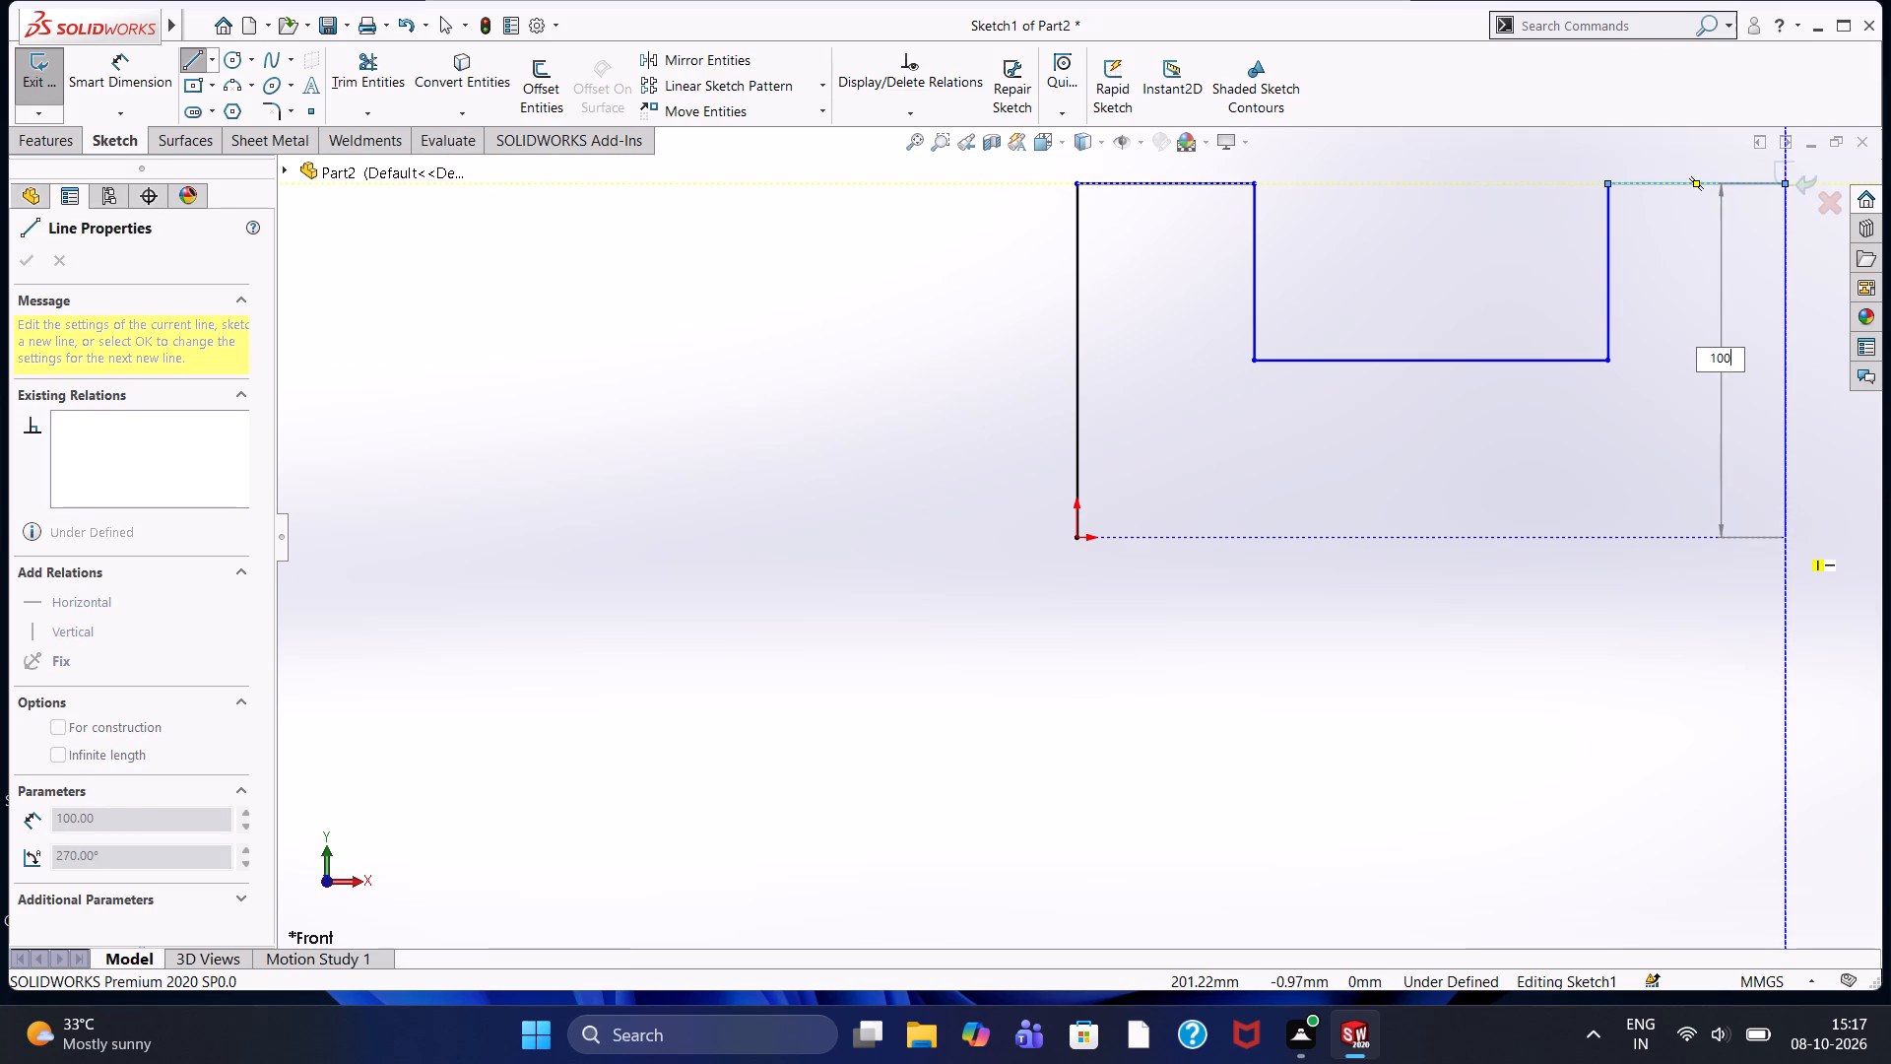
key("Return")
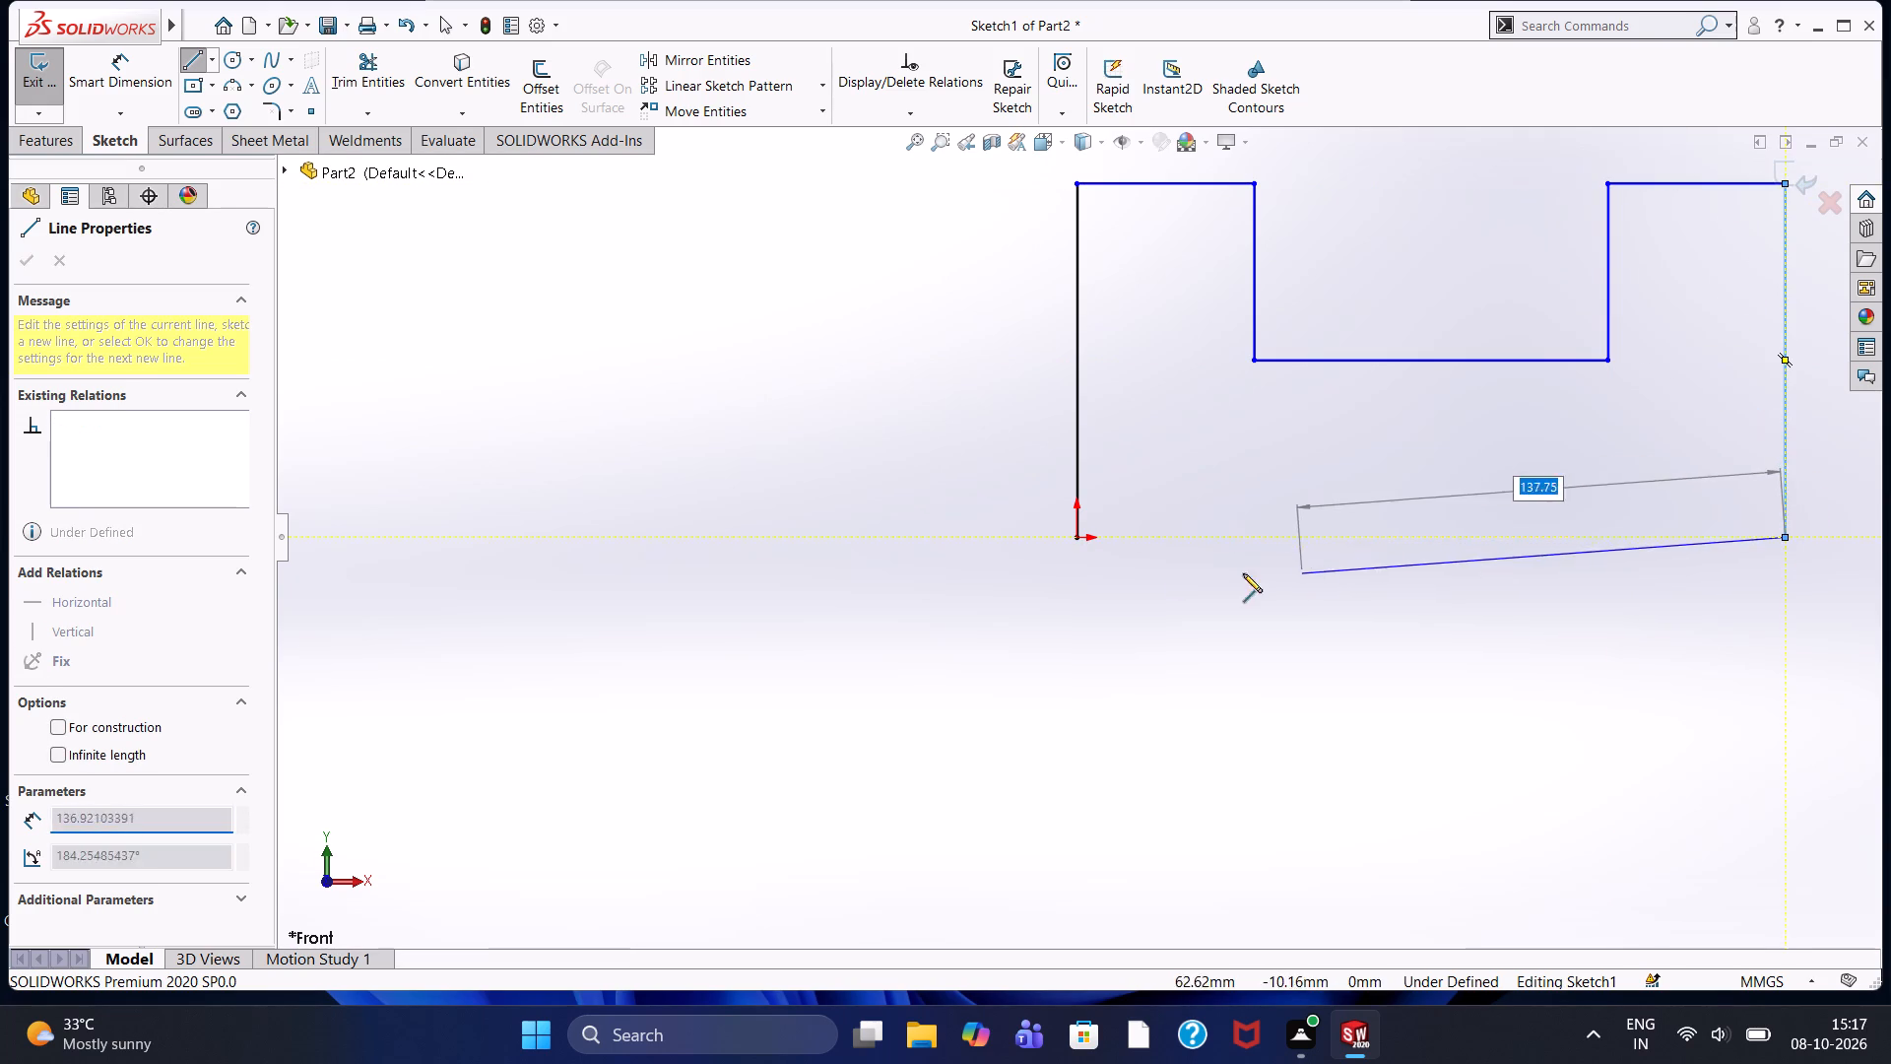
left_click(1076, 538)
right_click(824, 357)
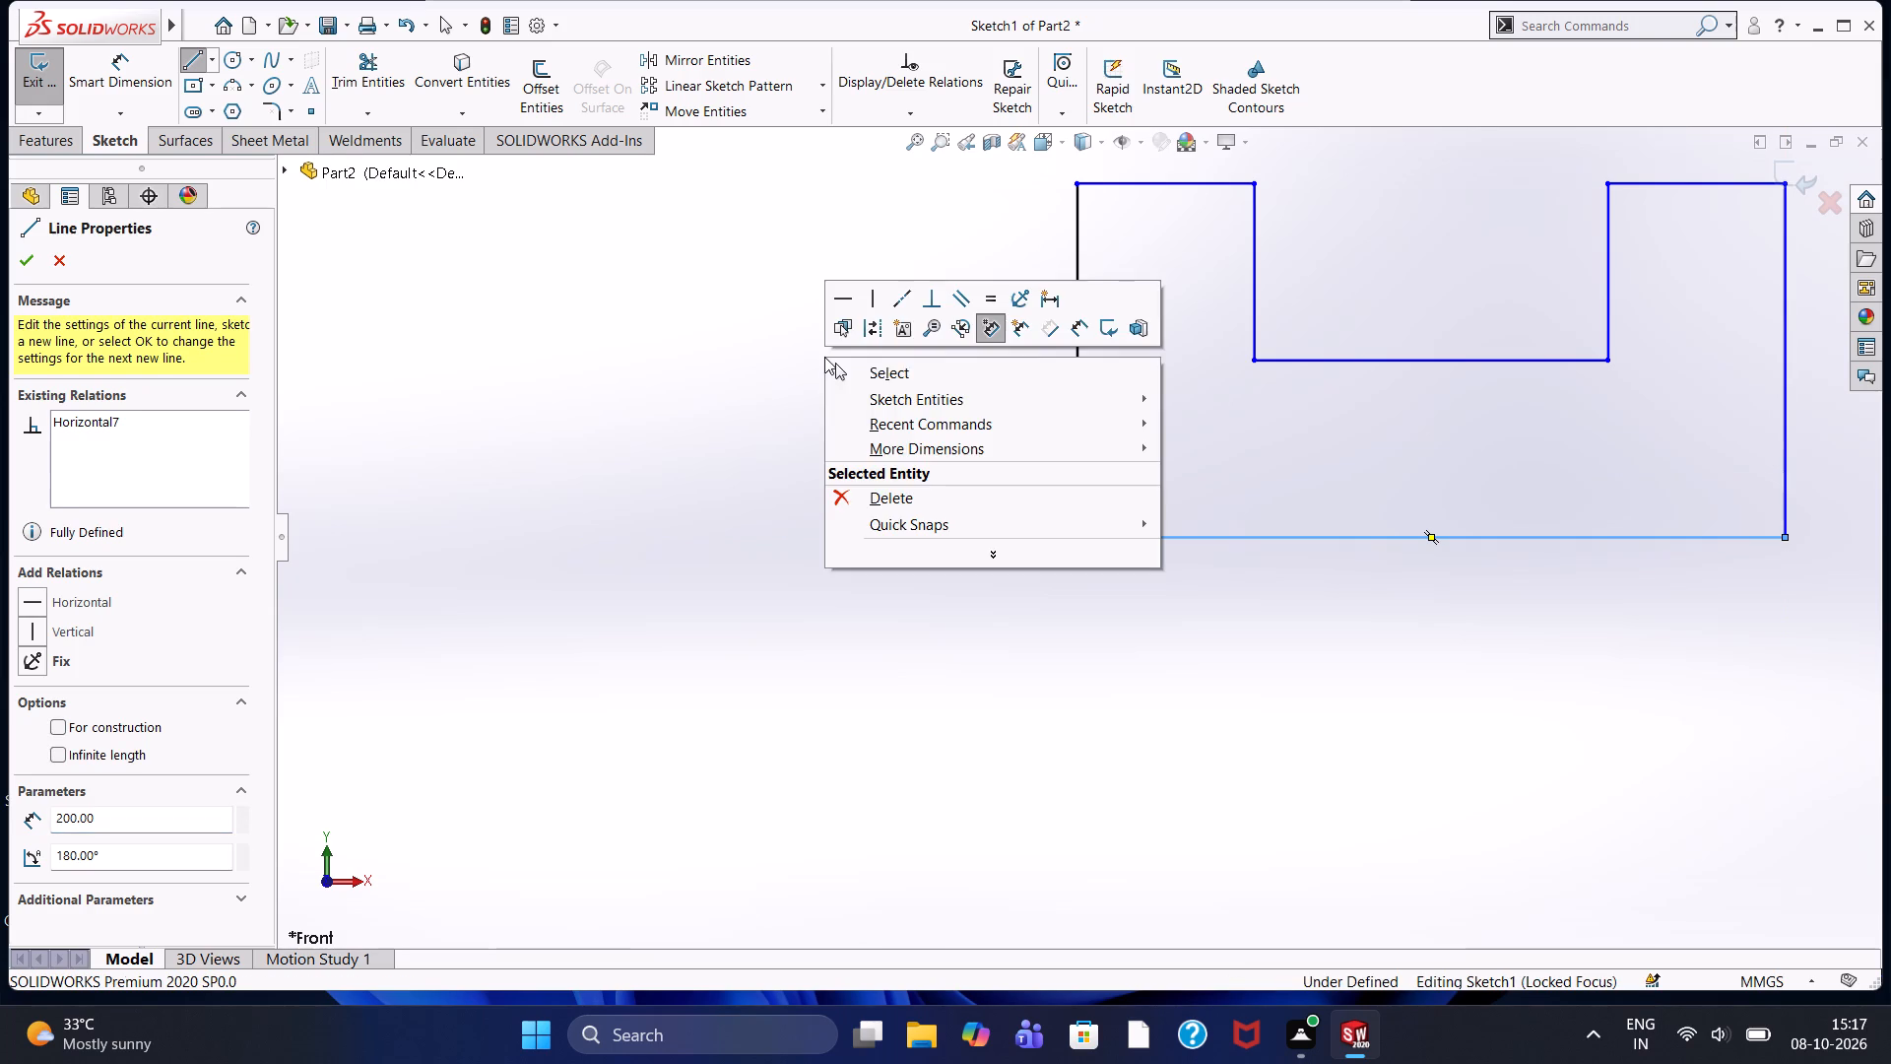
left_click(840, 366)
Extrude the U-shaped profile as a blind boss 100 mm deep.
left_click(31, 136)
left_click_drag(126, 126, 131, 127)
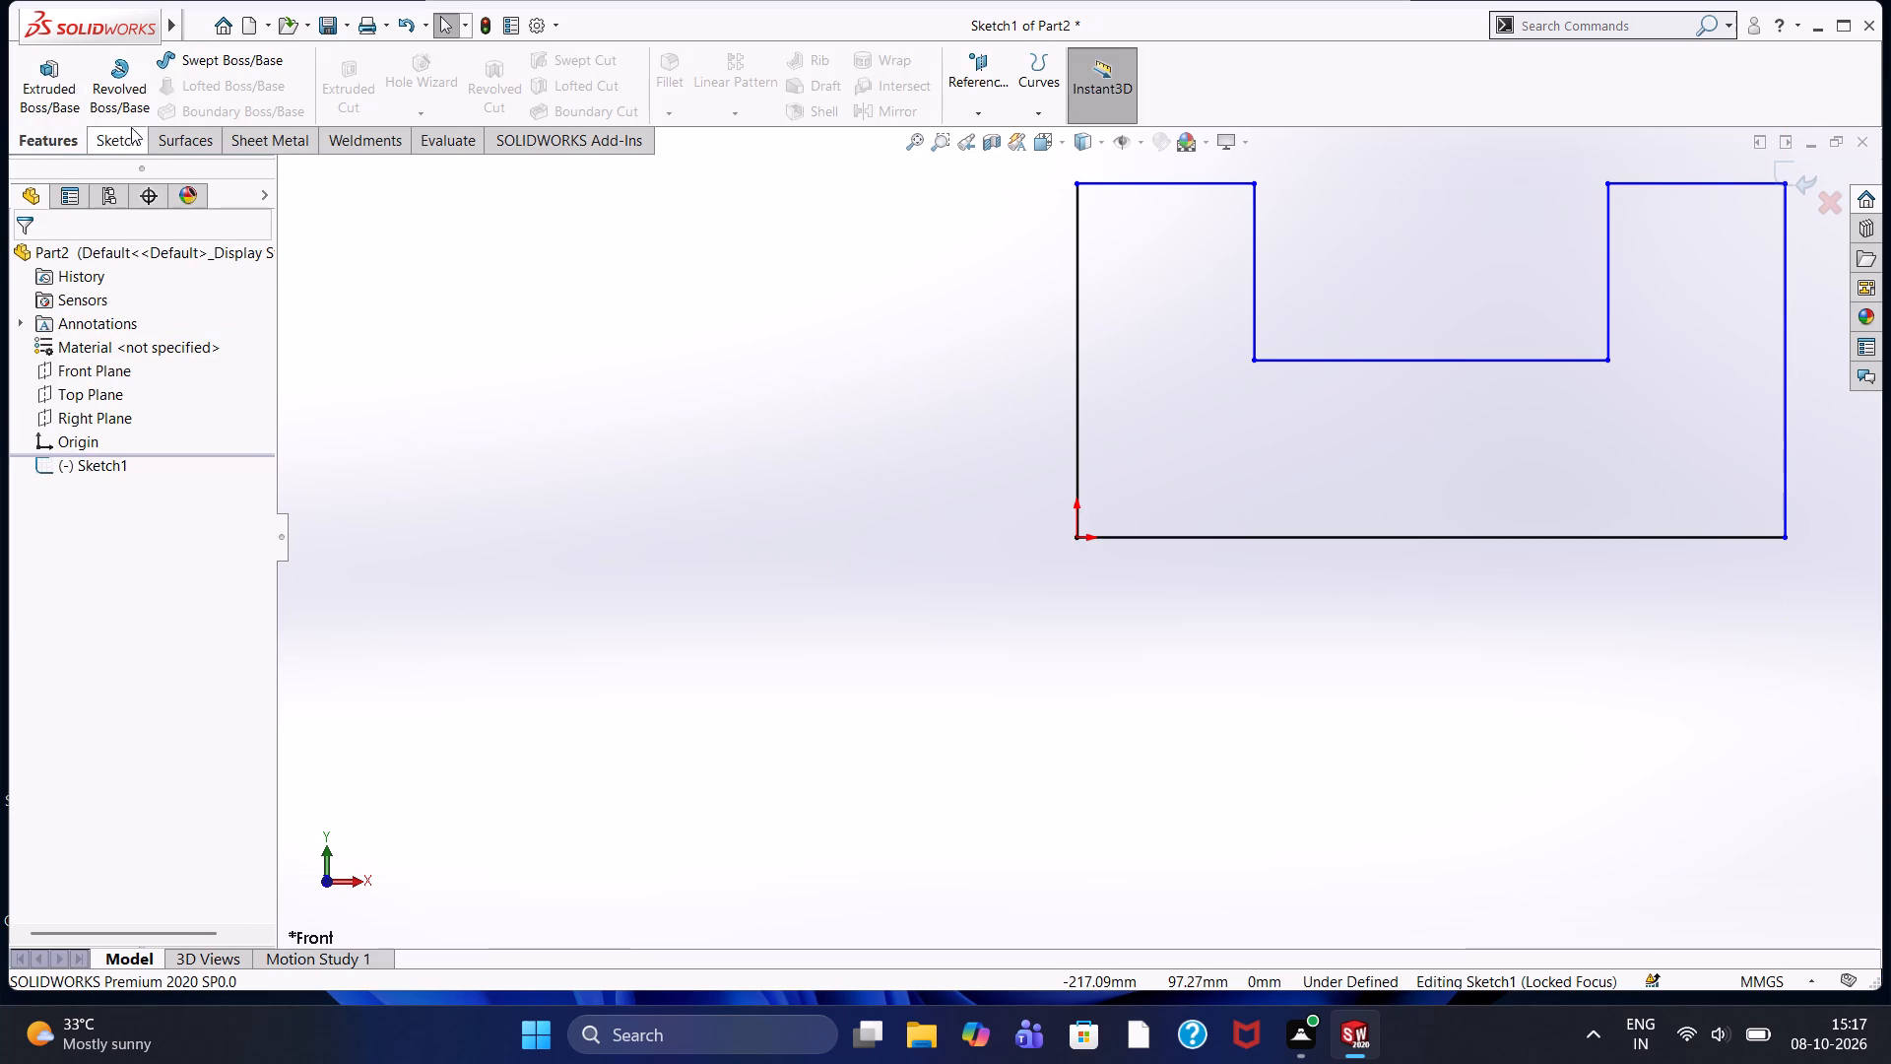
left_click_drag(131, 127, 139, 127)
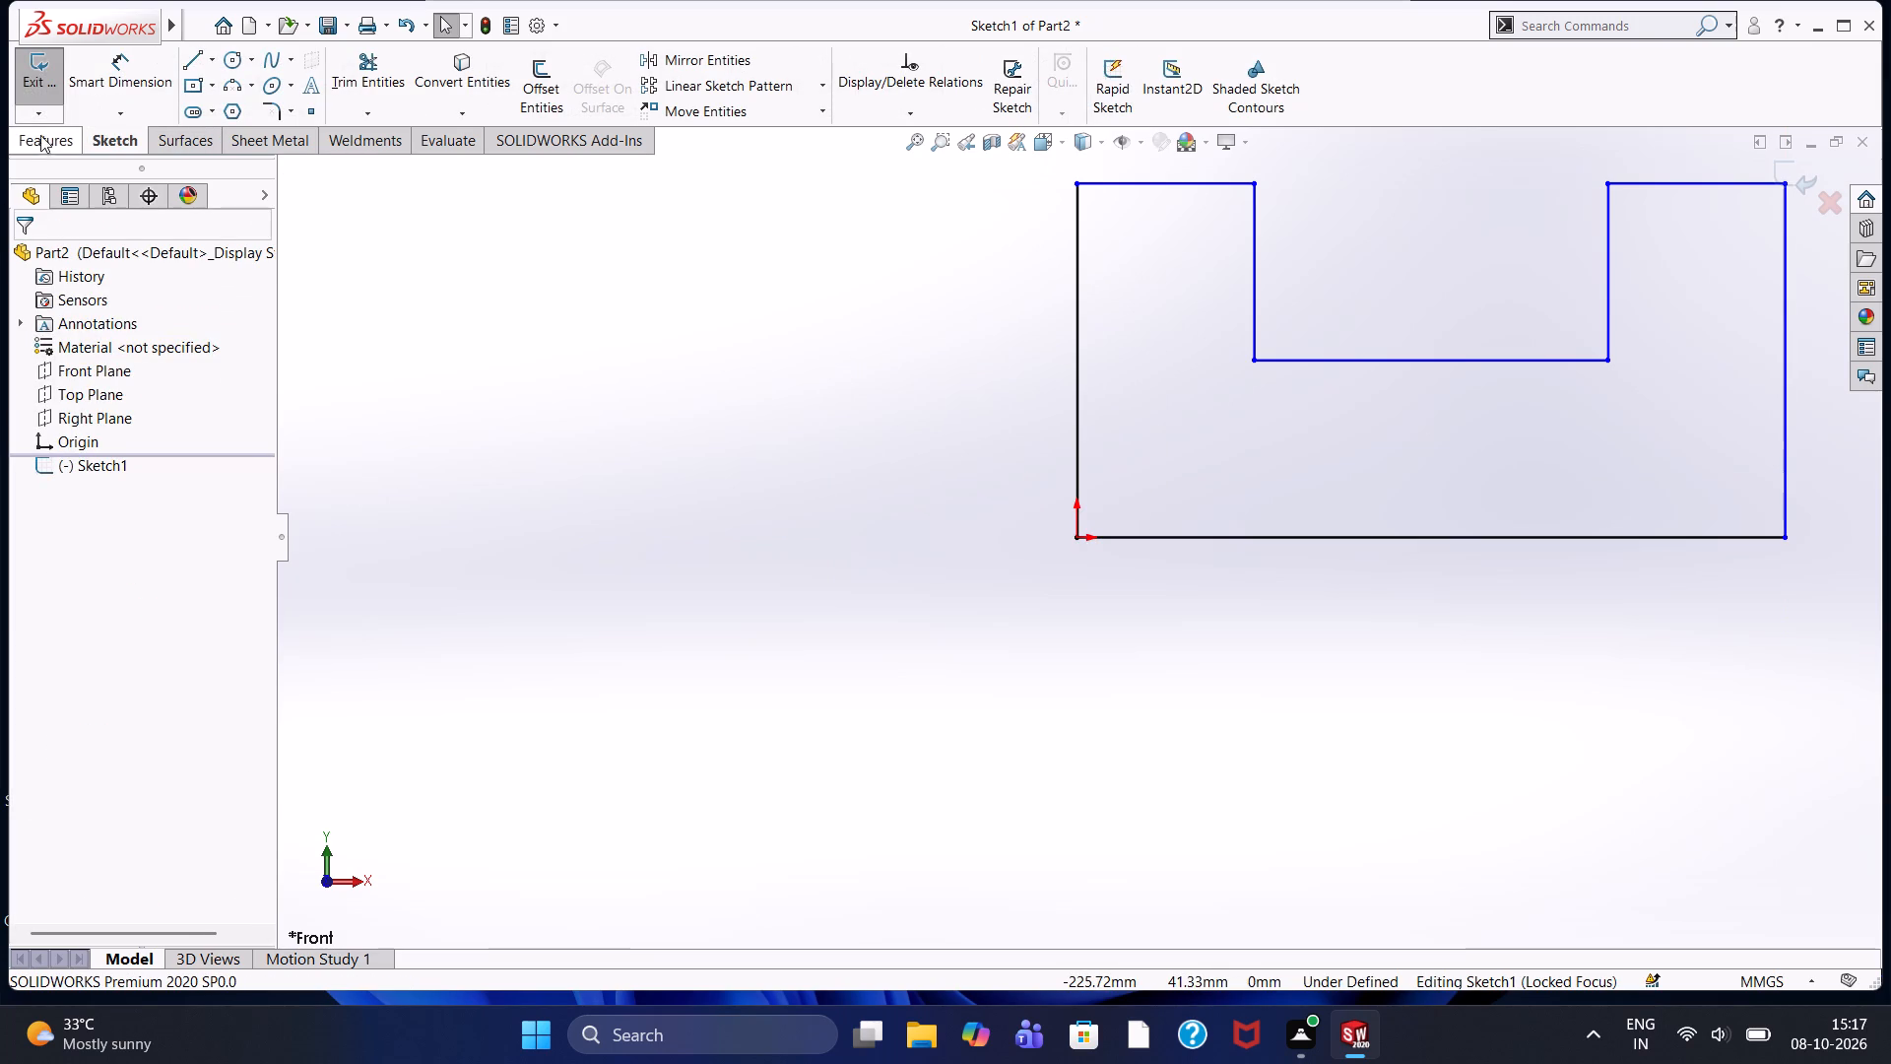
left_click(48, 126)
left_click(43, 142)
left_click(27, 93)
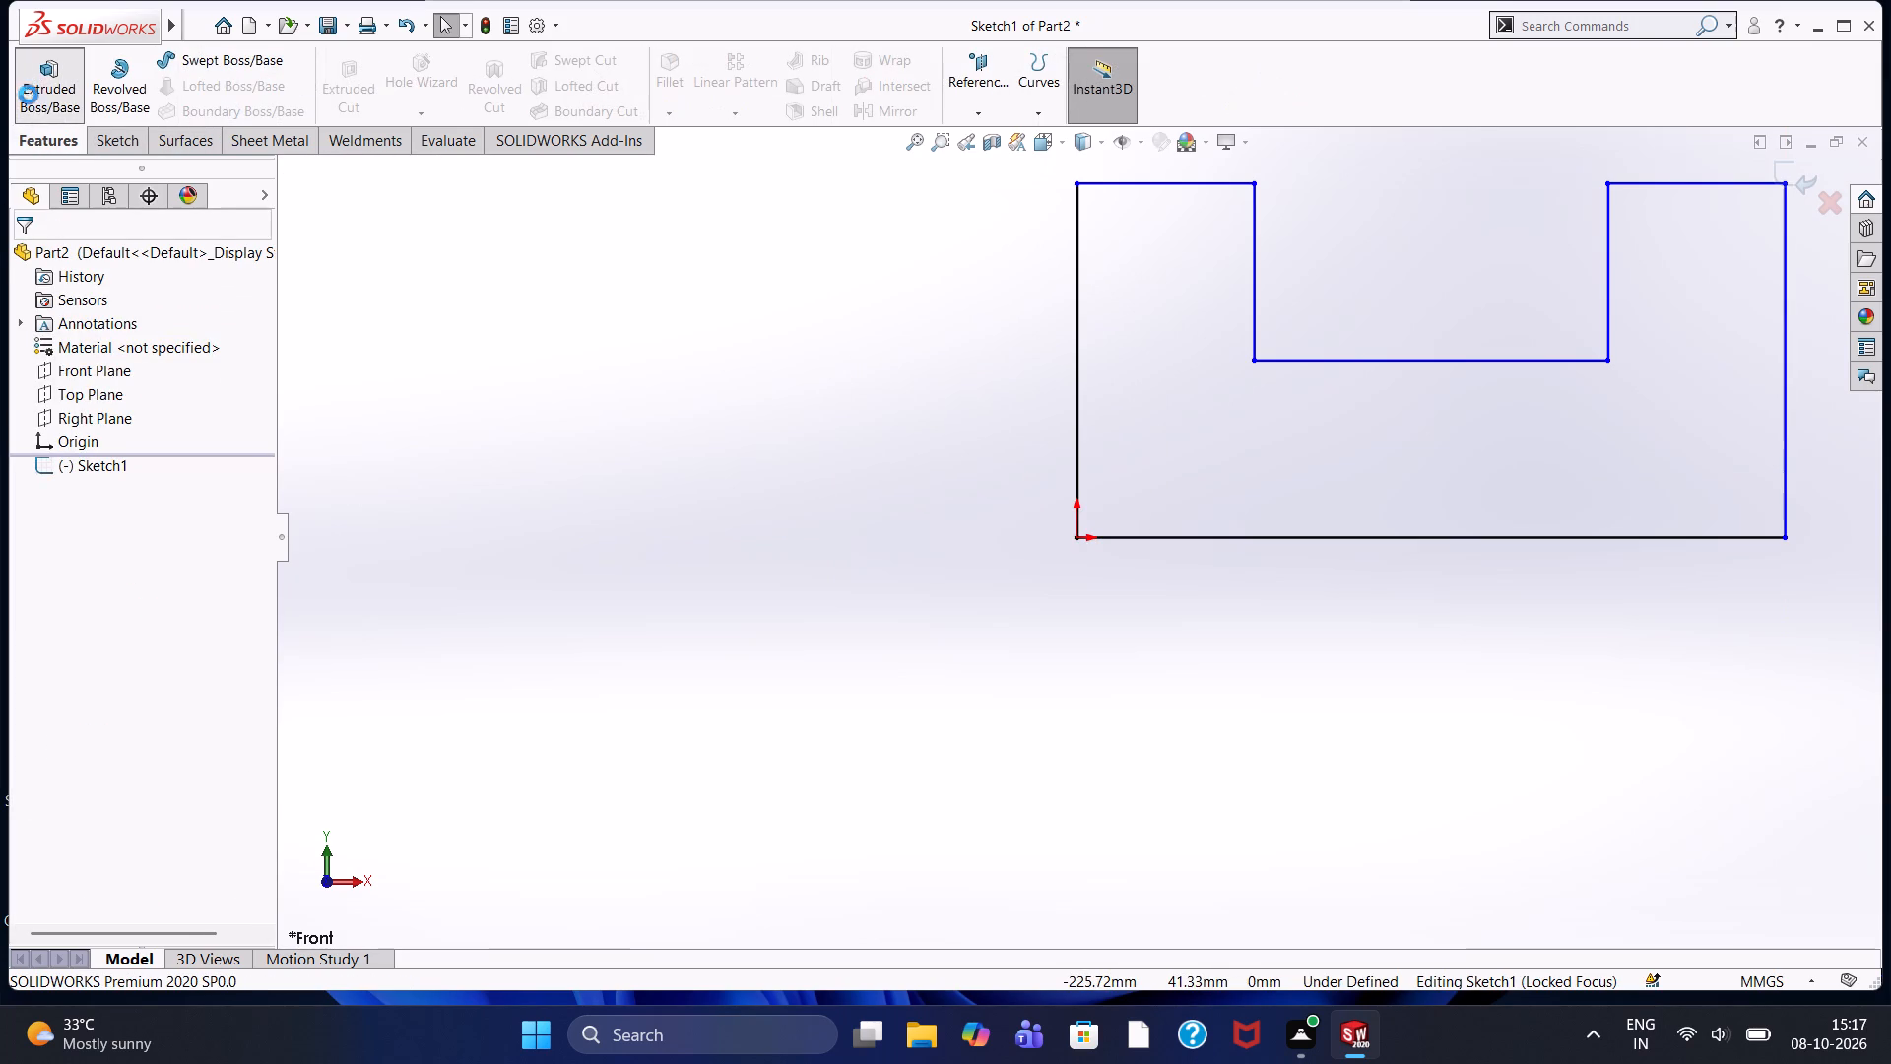
scroll(647, 418, "up", 1)
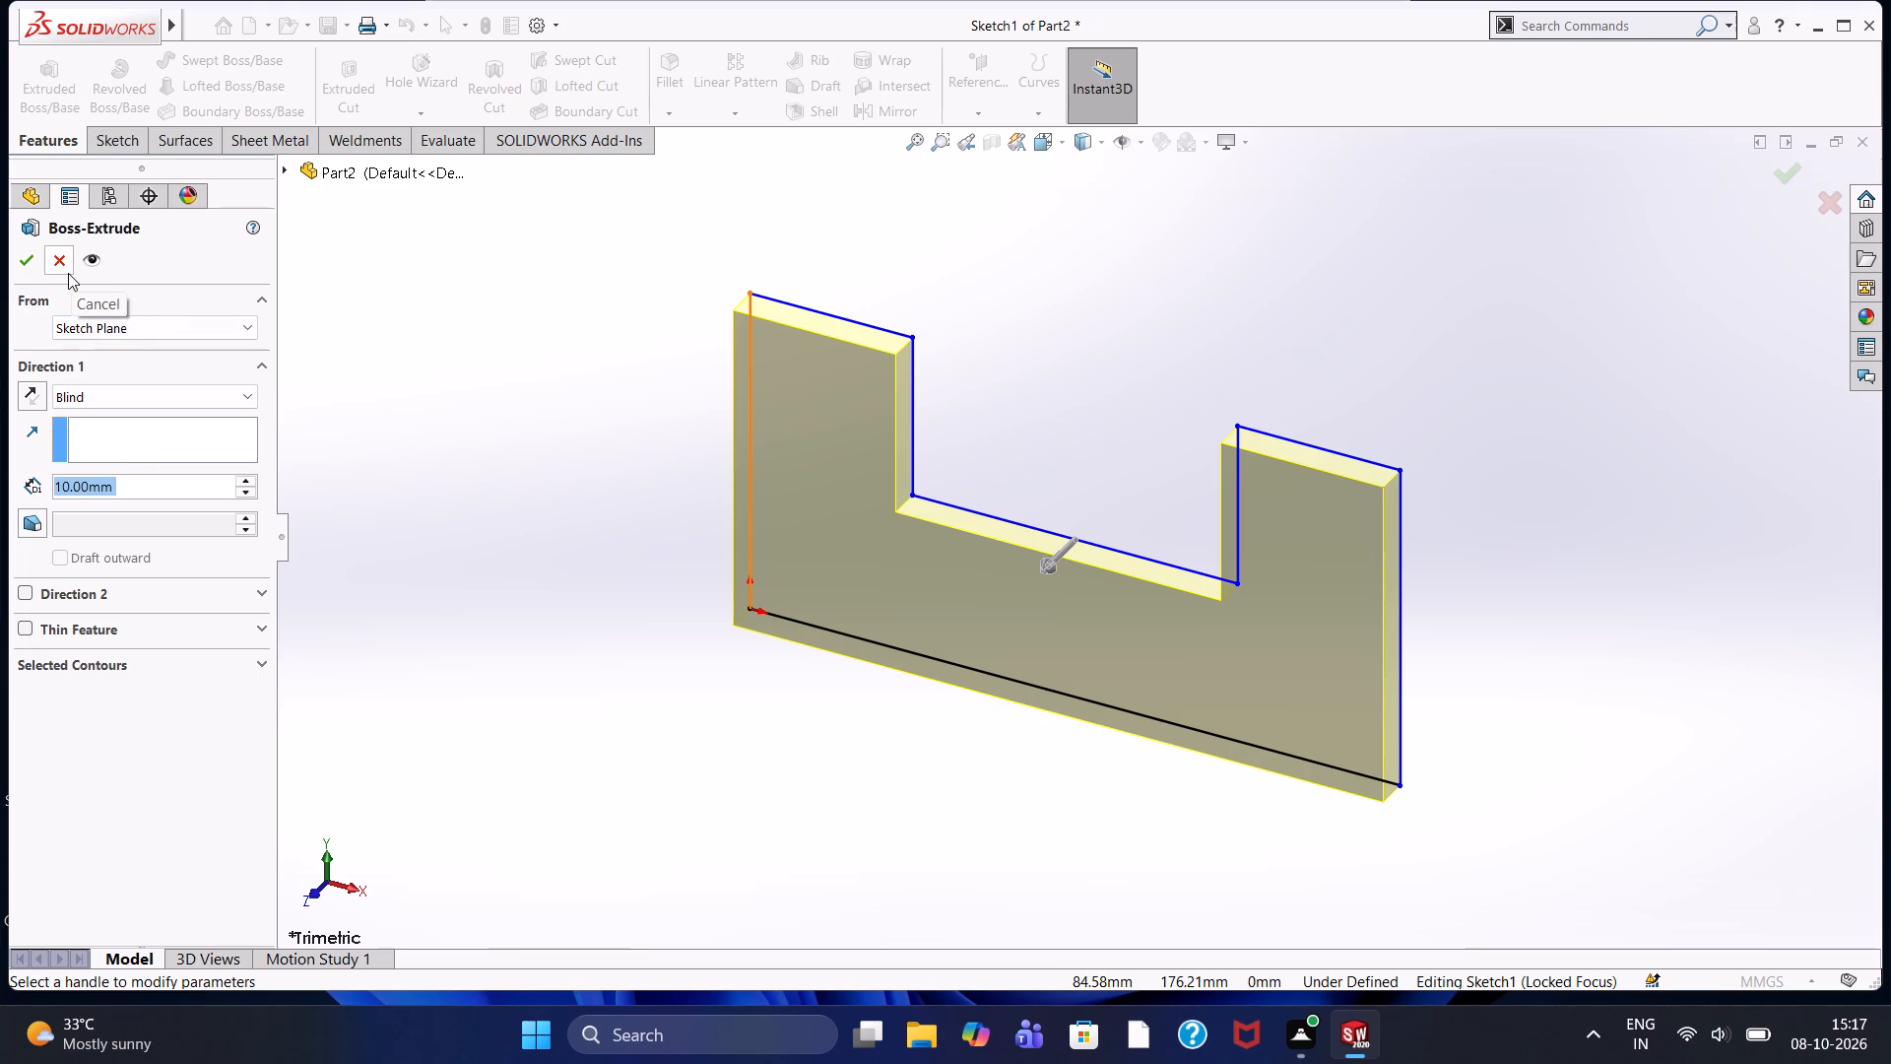
triple_click(245, 485)
triple_click(245, 485)
left_click(245, 485)
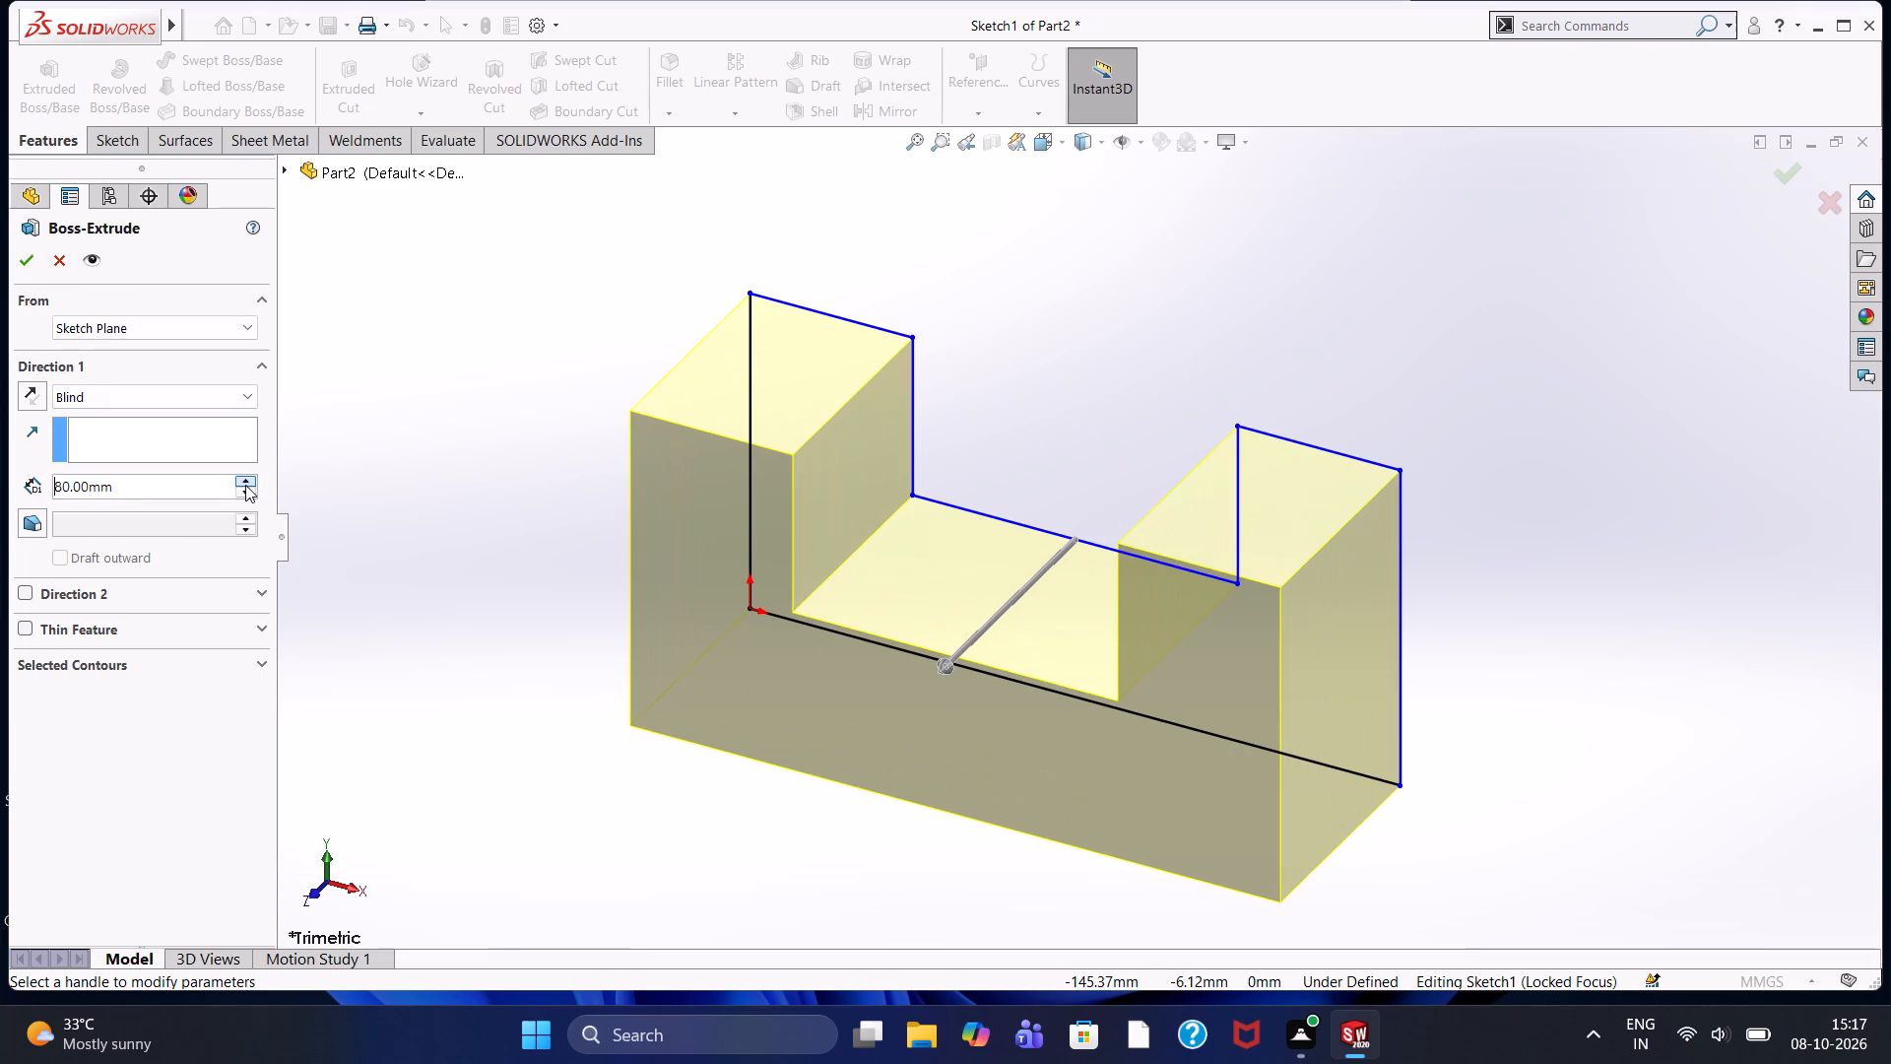
left_click(245, 485)
left_click(245, 485)
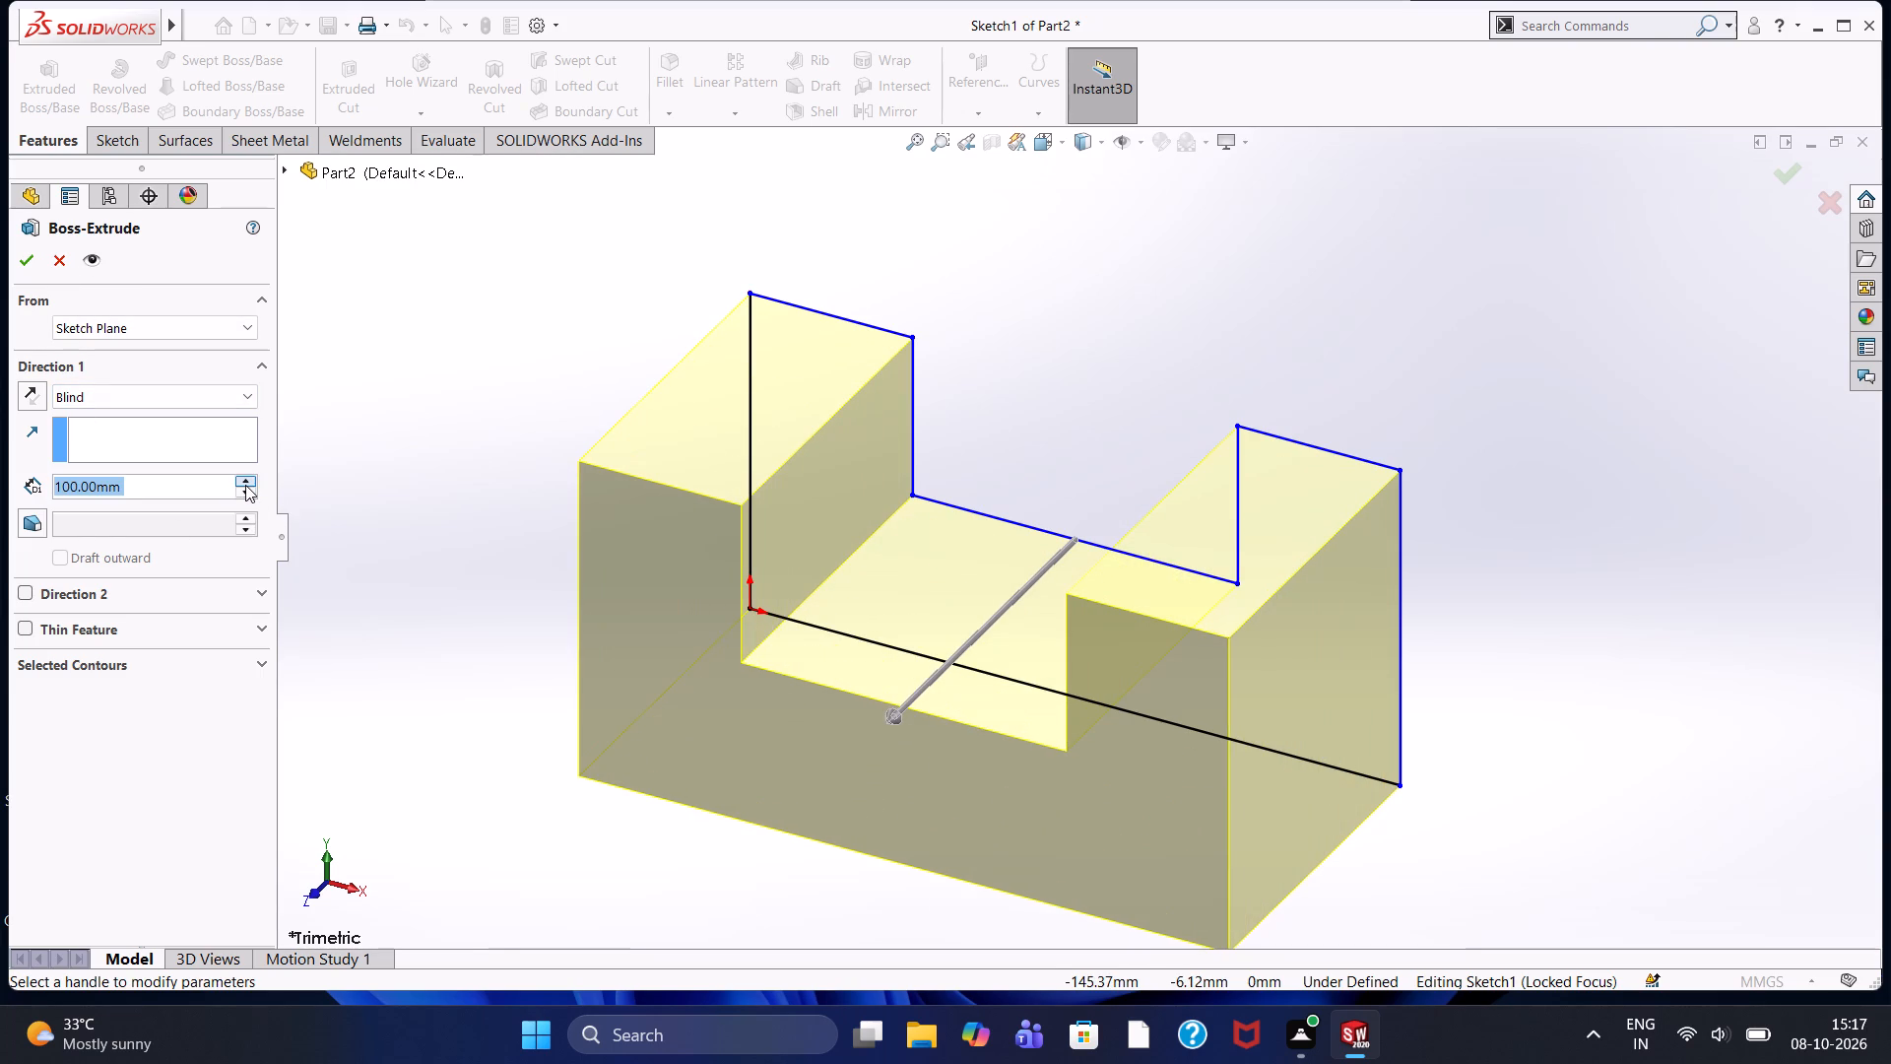
left_click(15, 269)
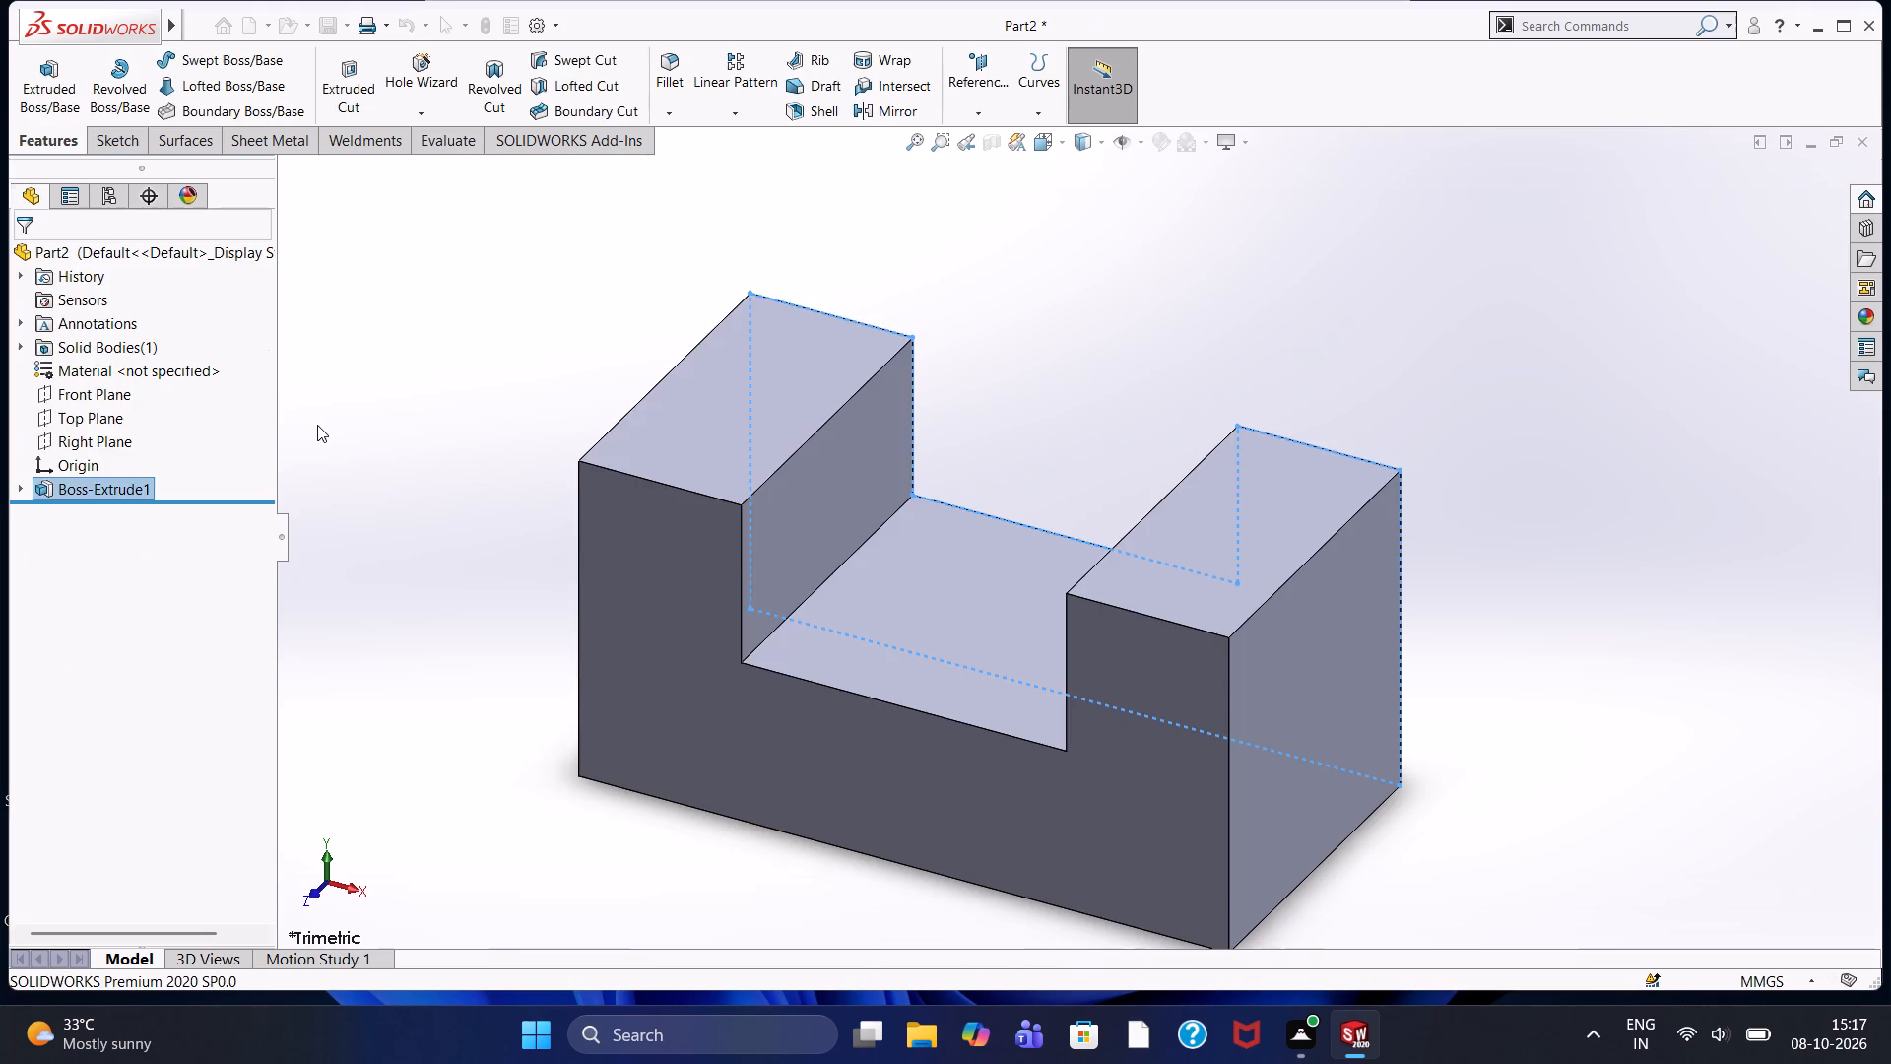
left_click(319, 419)
Examine the extruded U-shaped block from several orientations, including the right and top views.
scroll(337, 439, "up", 5)
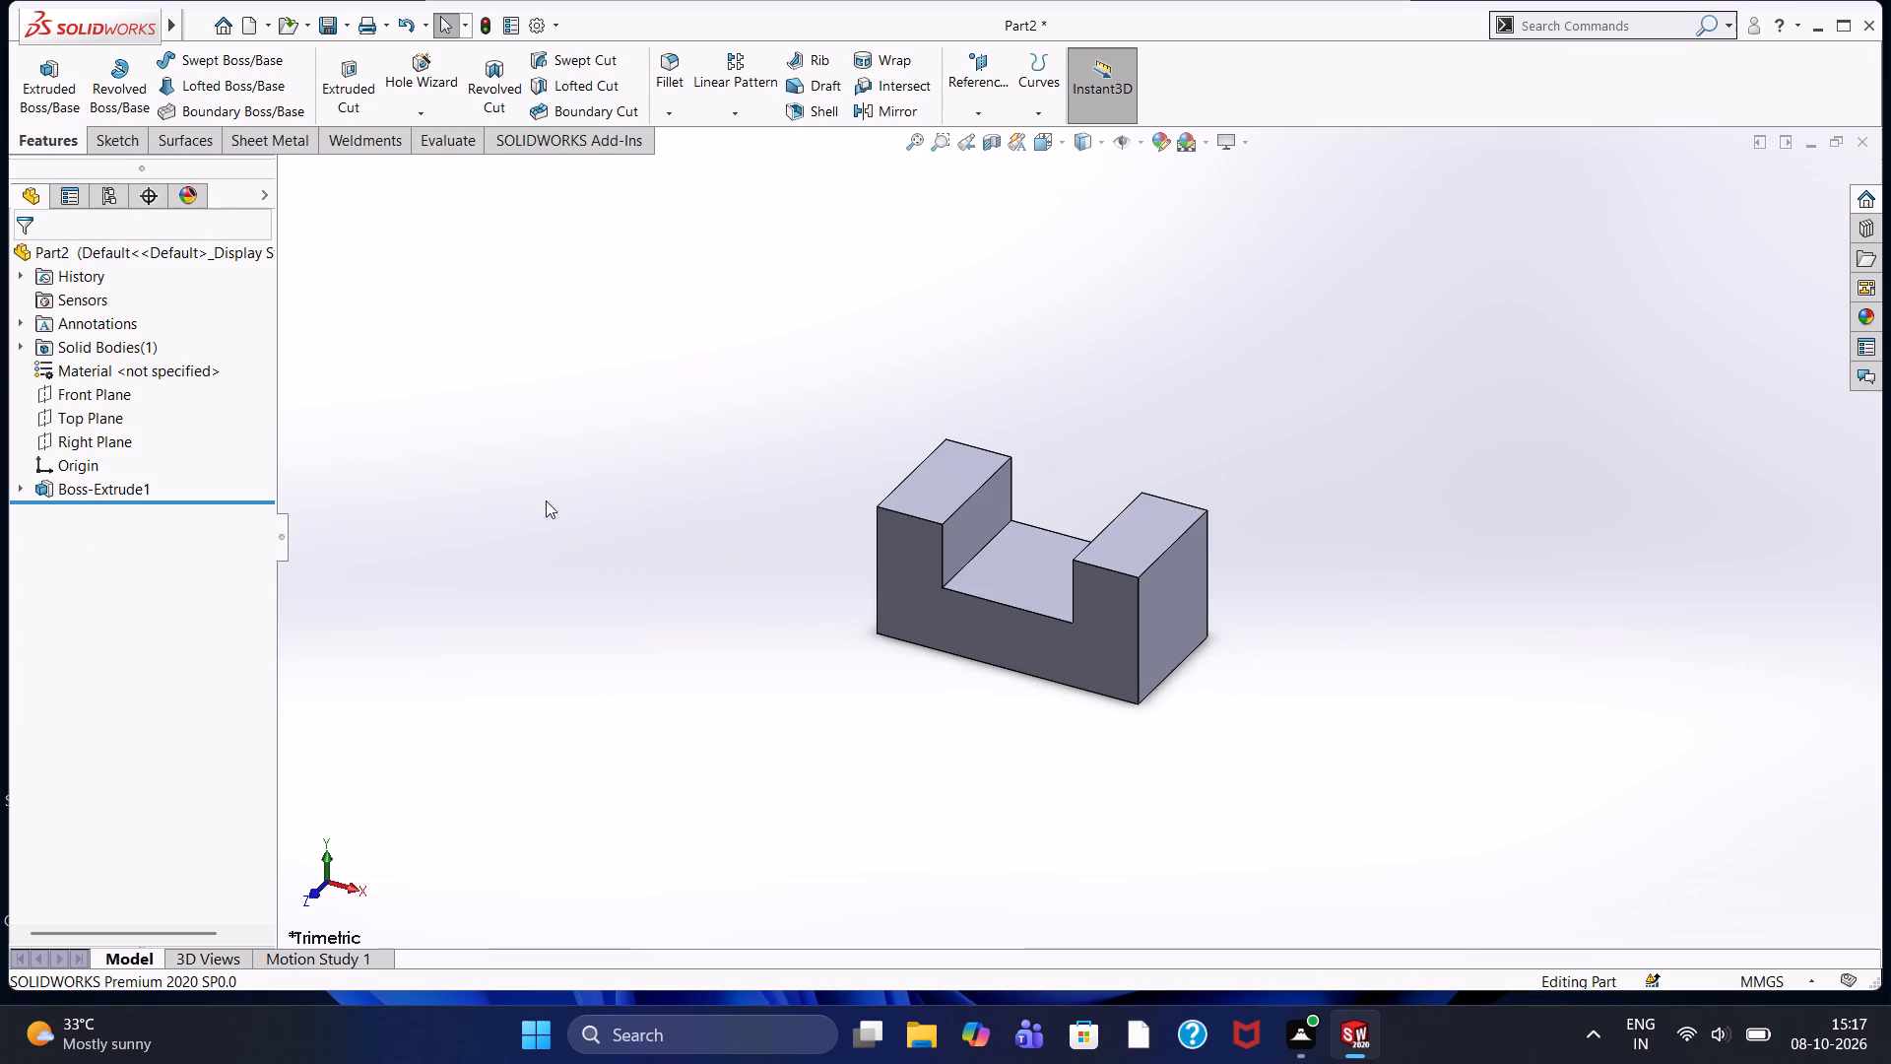
scroll(786, 618, "down", 1)
scroll(940, 590, "down", 4)
middle_click_drag(772, 485, 912, 557)
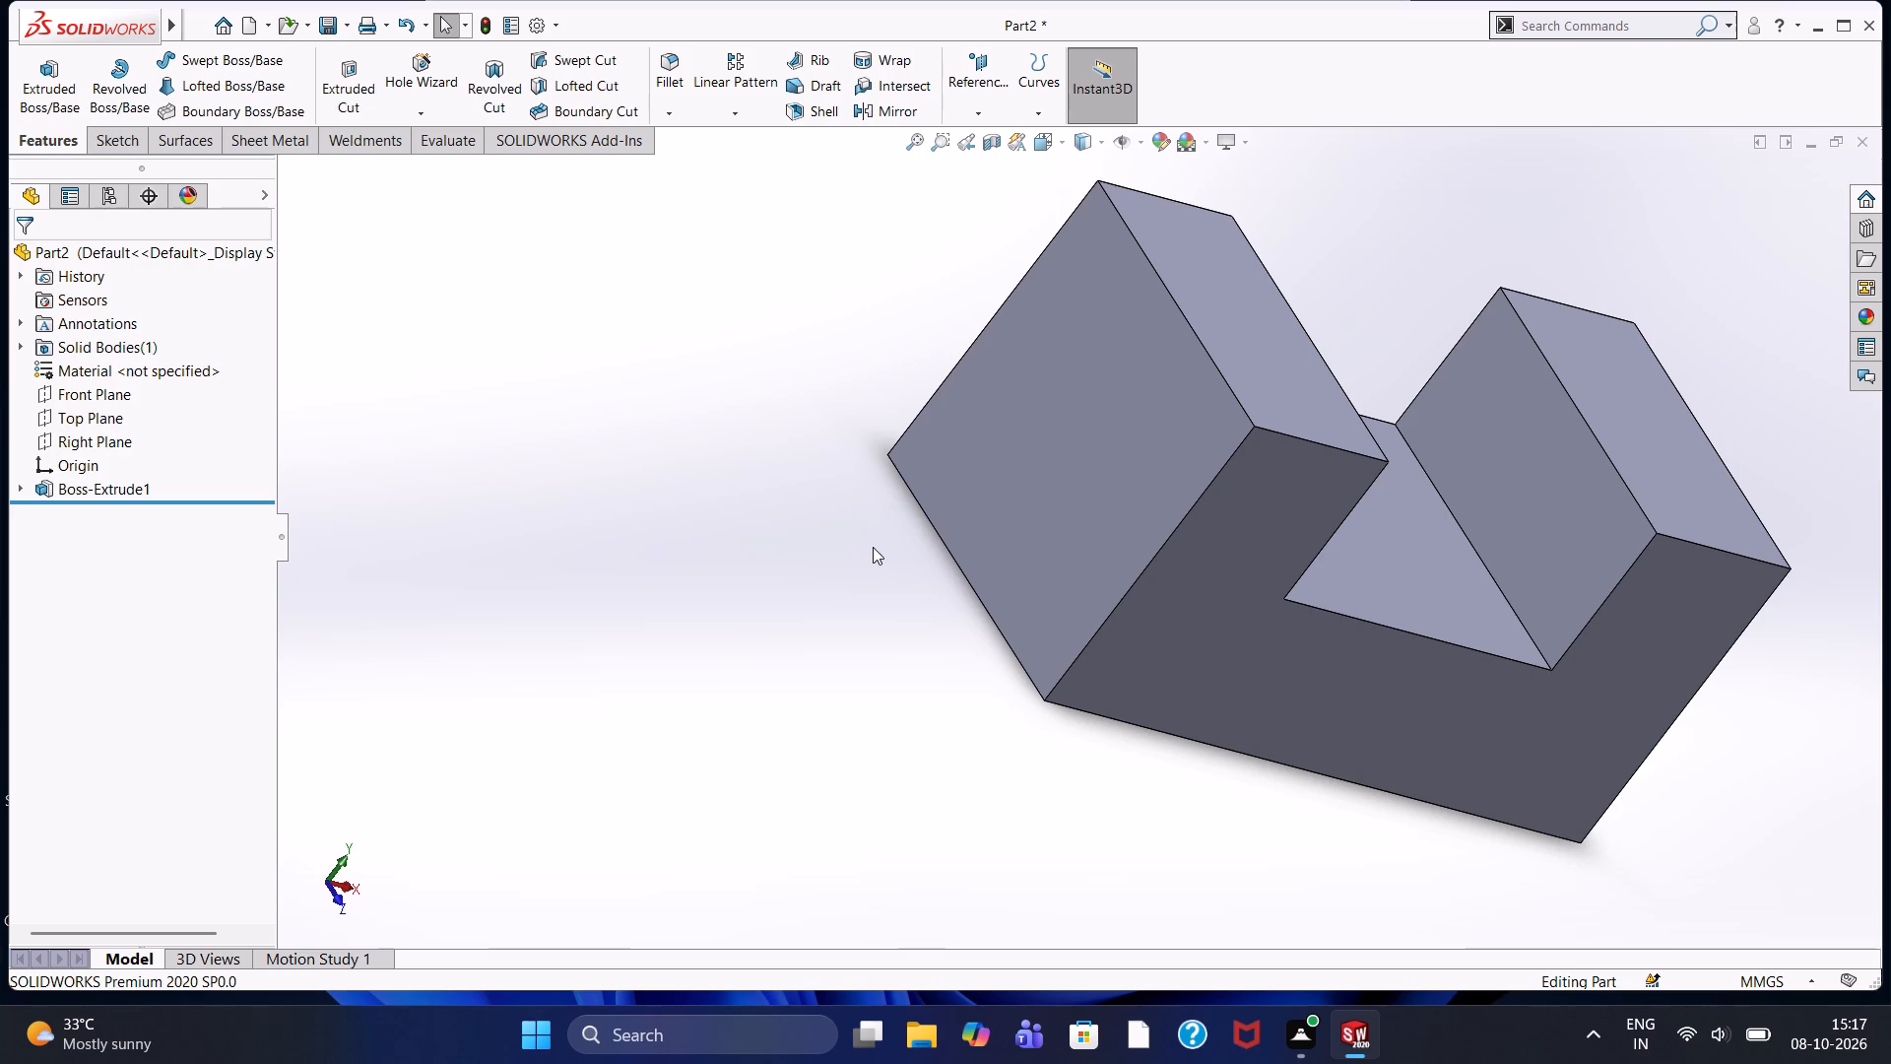
key("ctrl+2")
key("ctrl+4")
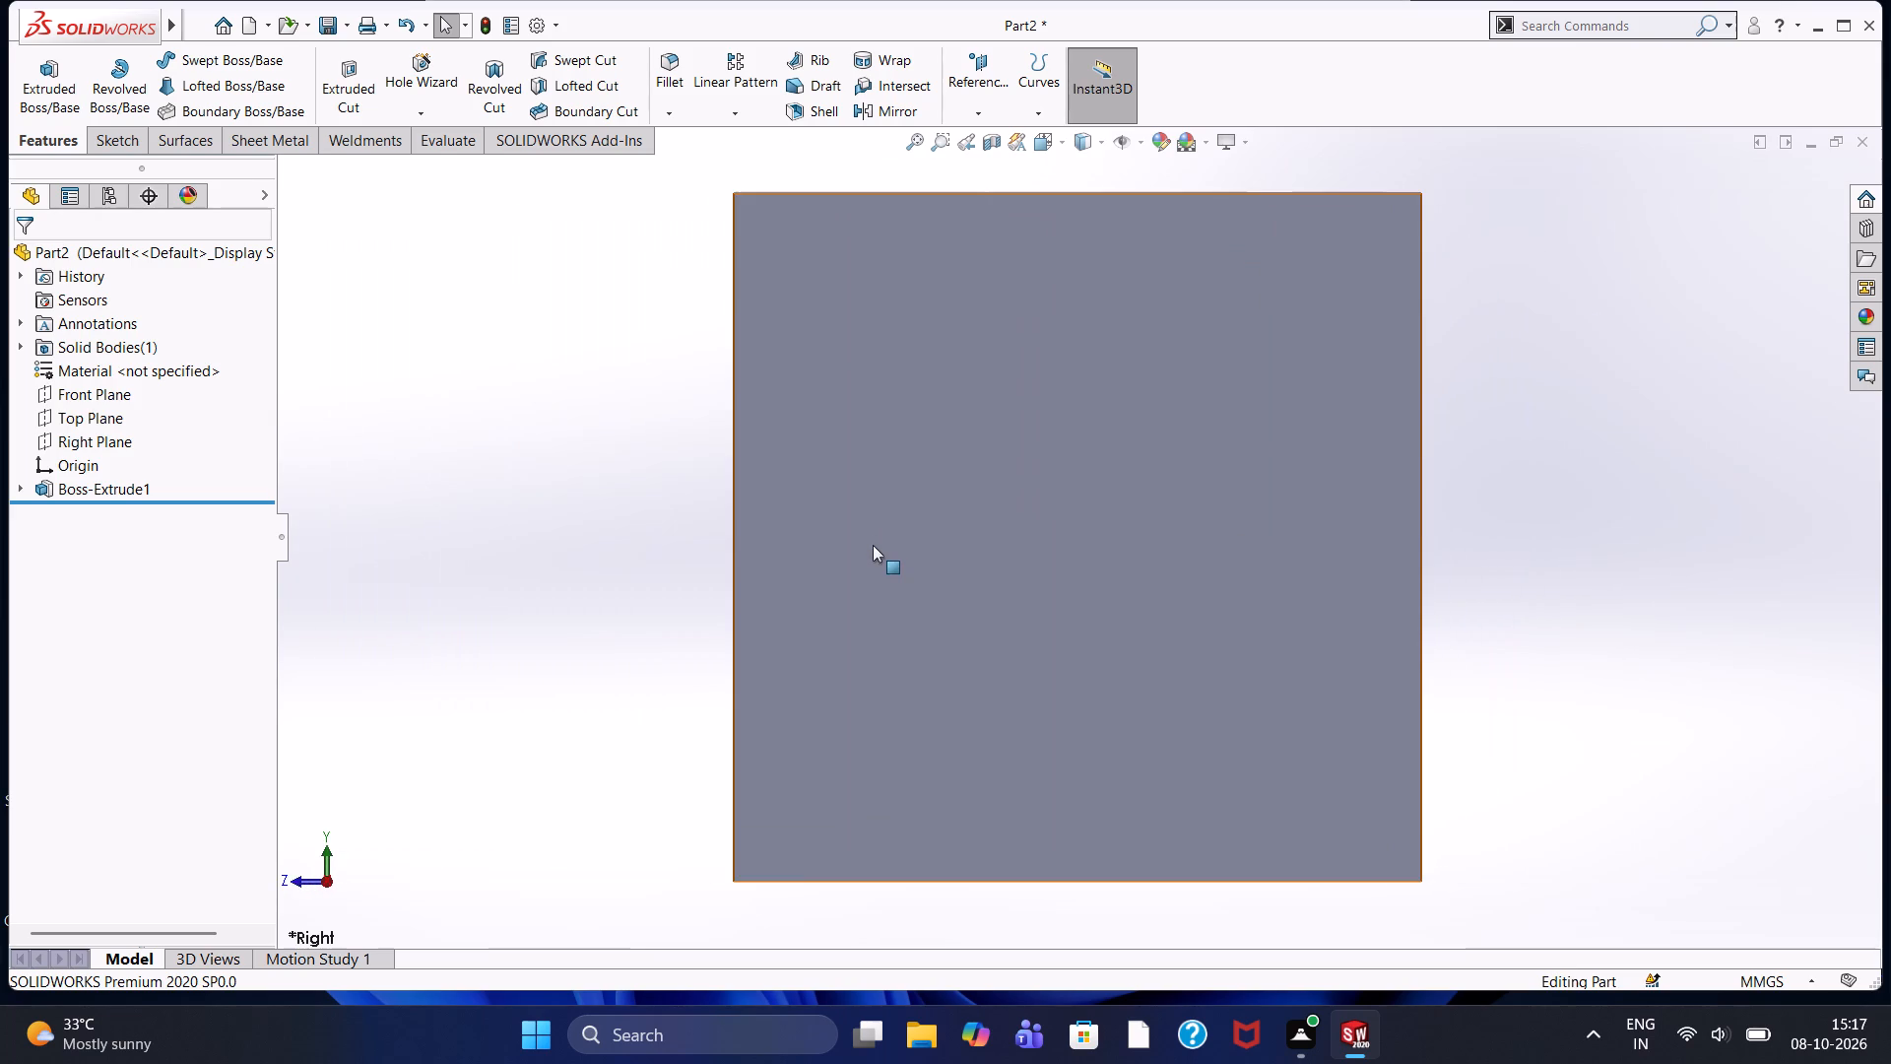
key("ctrl+5")
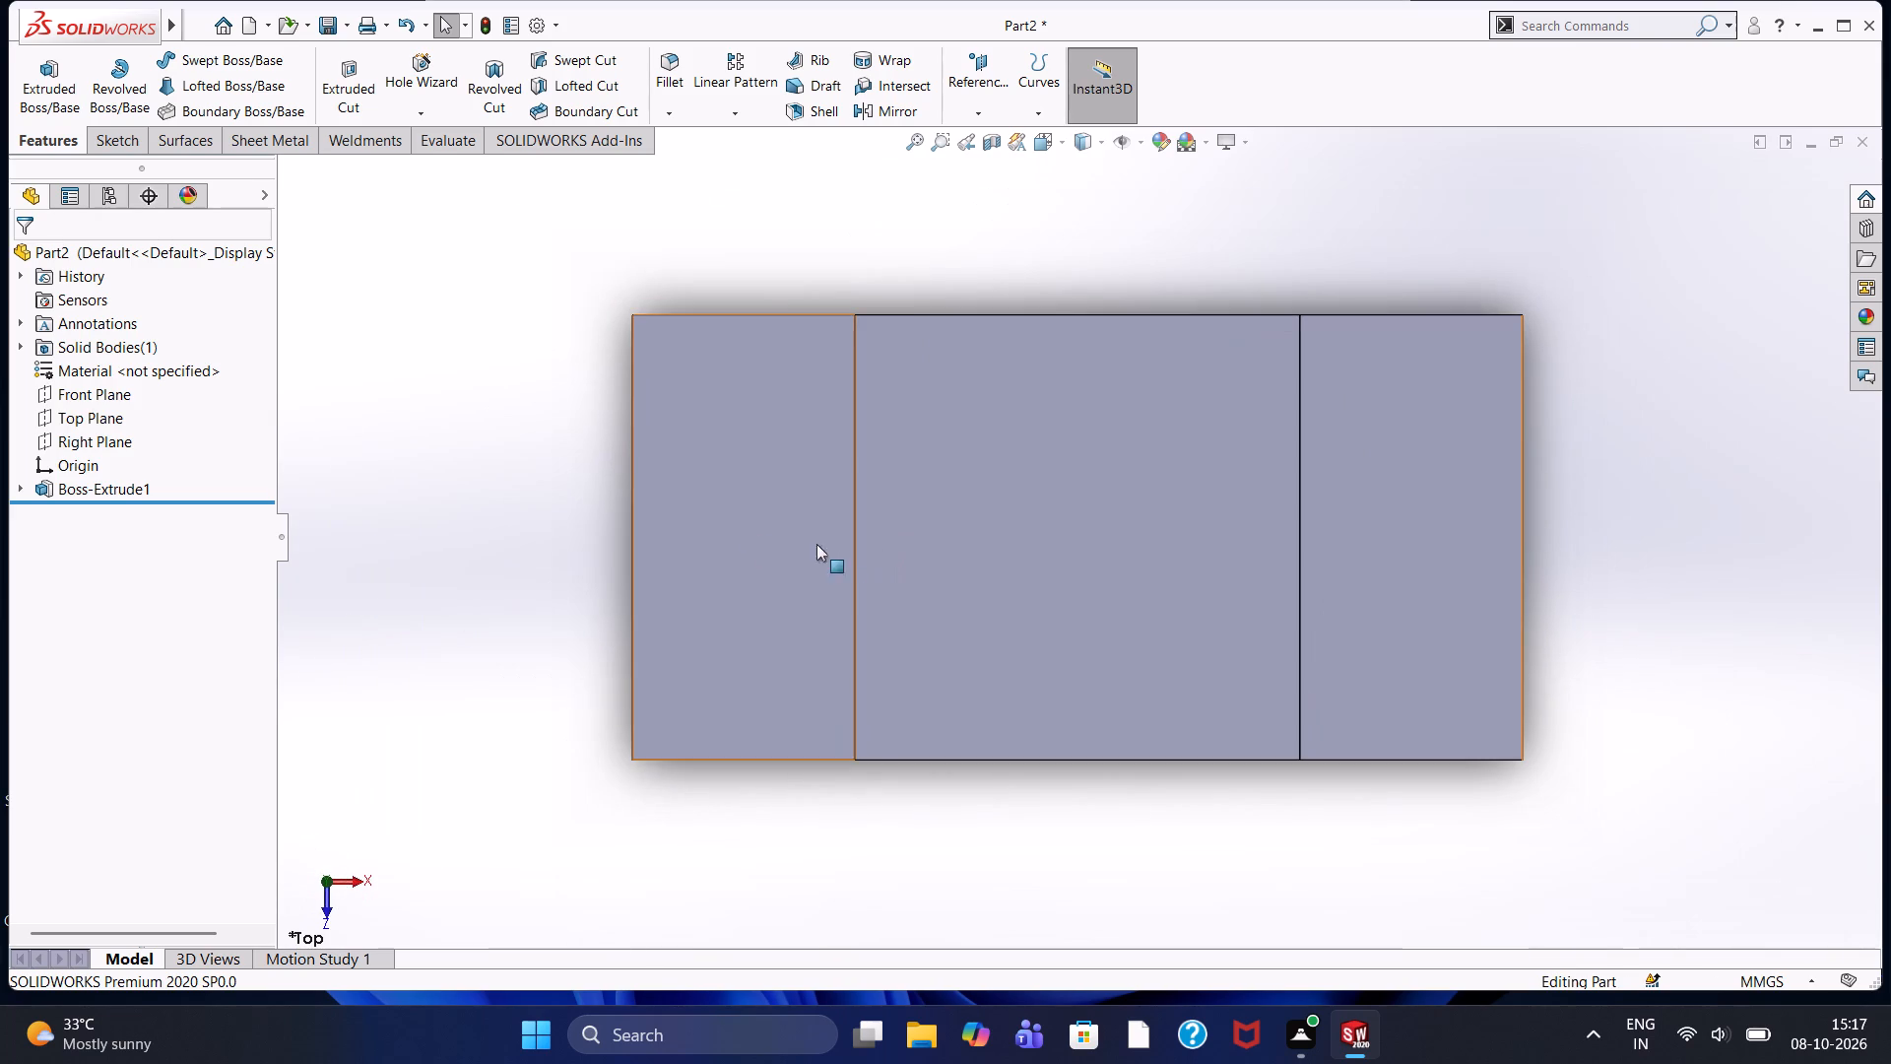
scroll(661, 495, "up", 3)
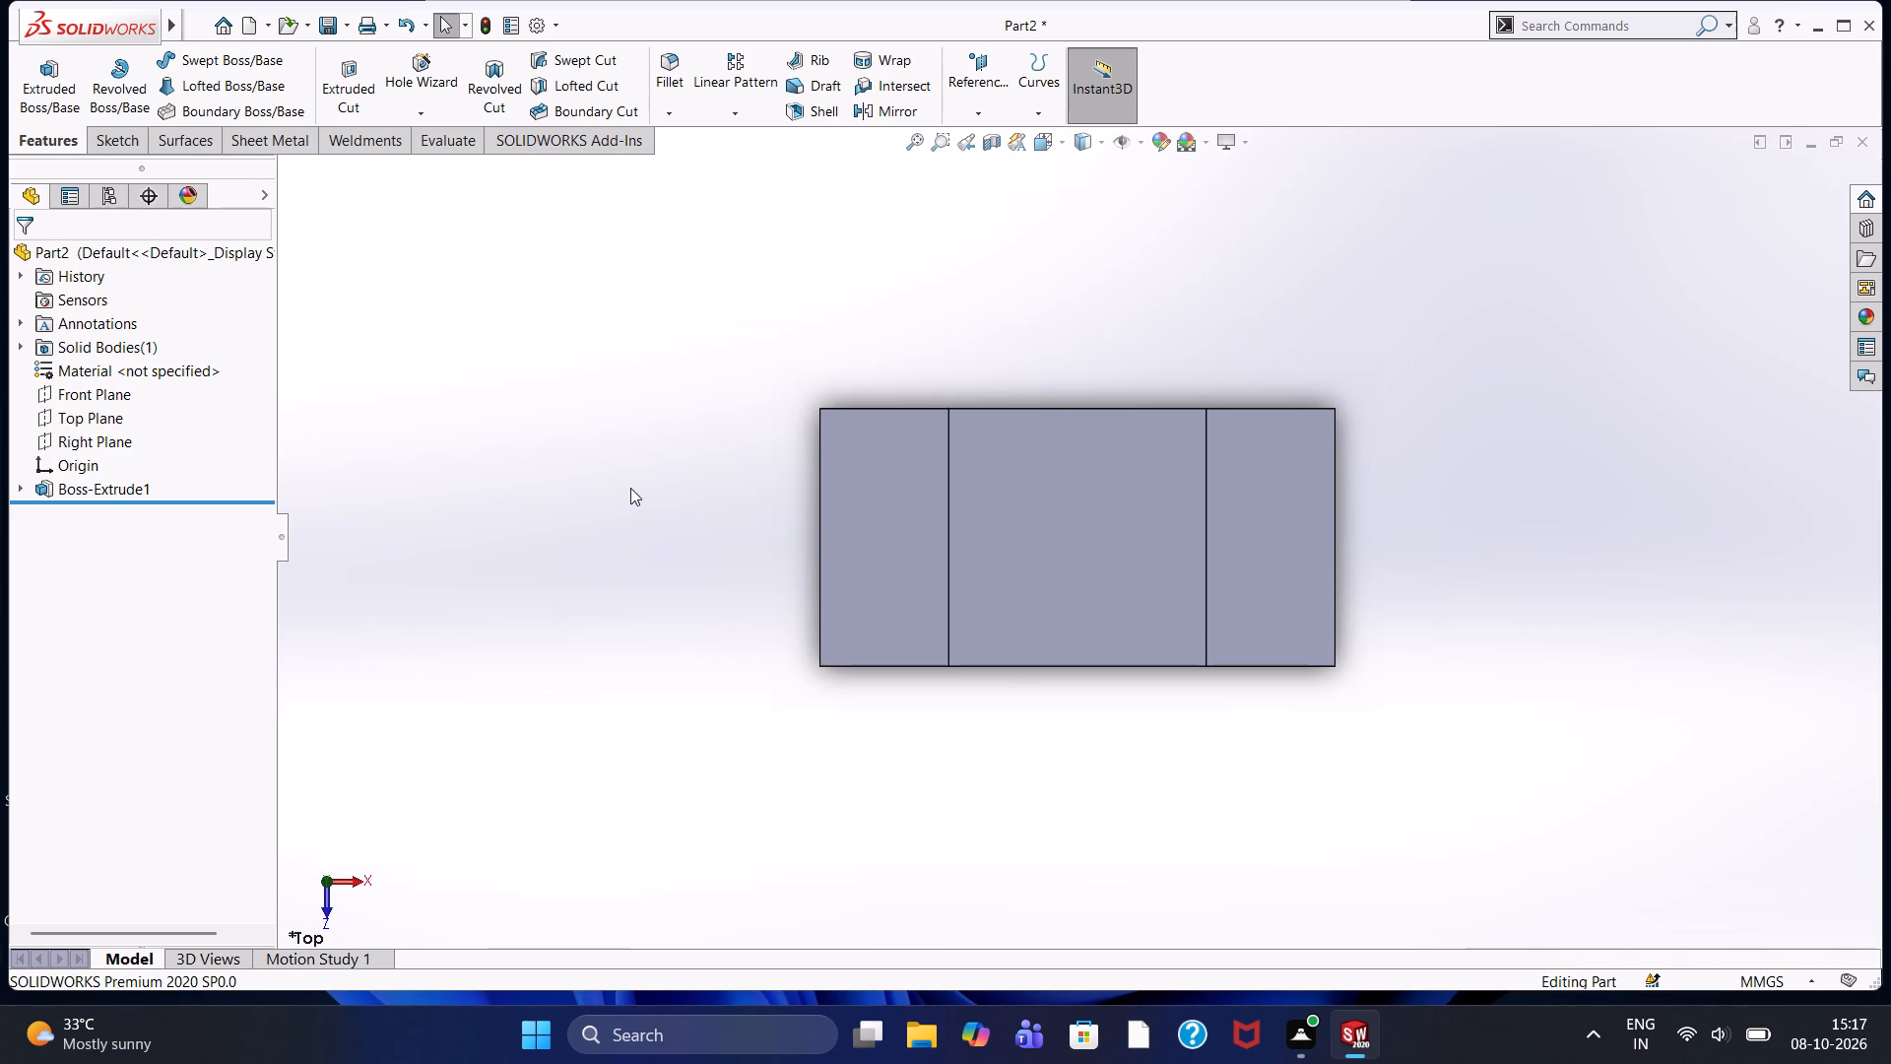
Sketch a 25 mm radius circle at the centre of the U-block's outer side face at the origin end.
middle_click_drag(630, 488, 720, 580)
middle_click(720, 580)
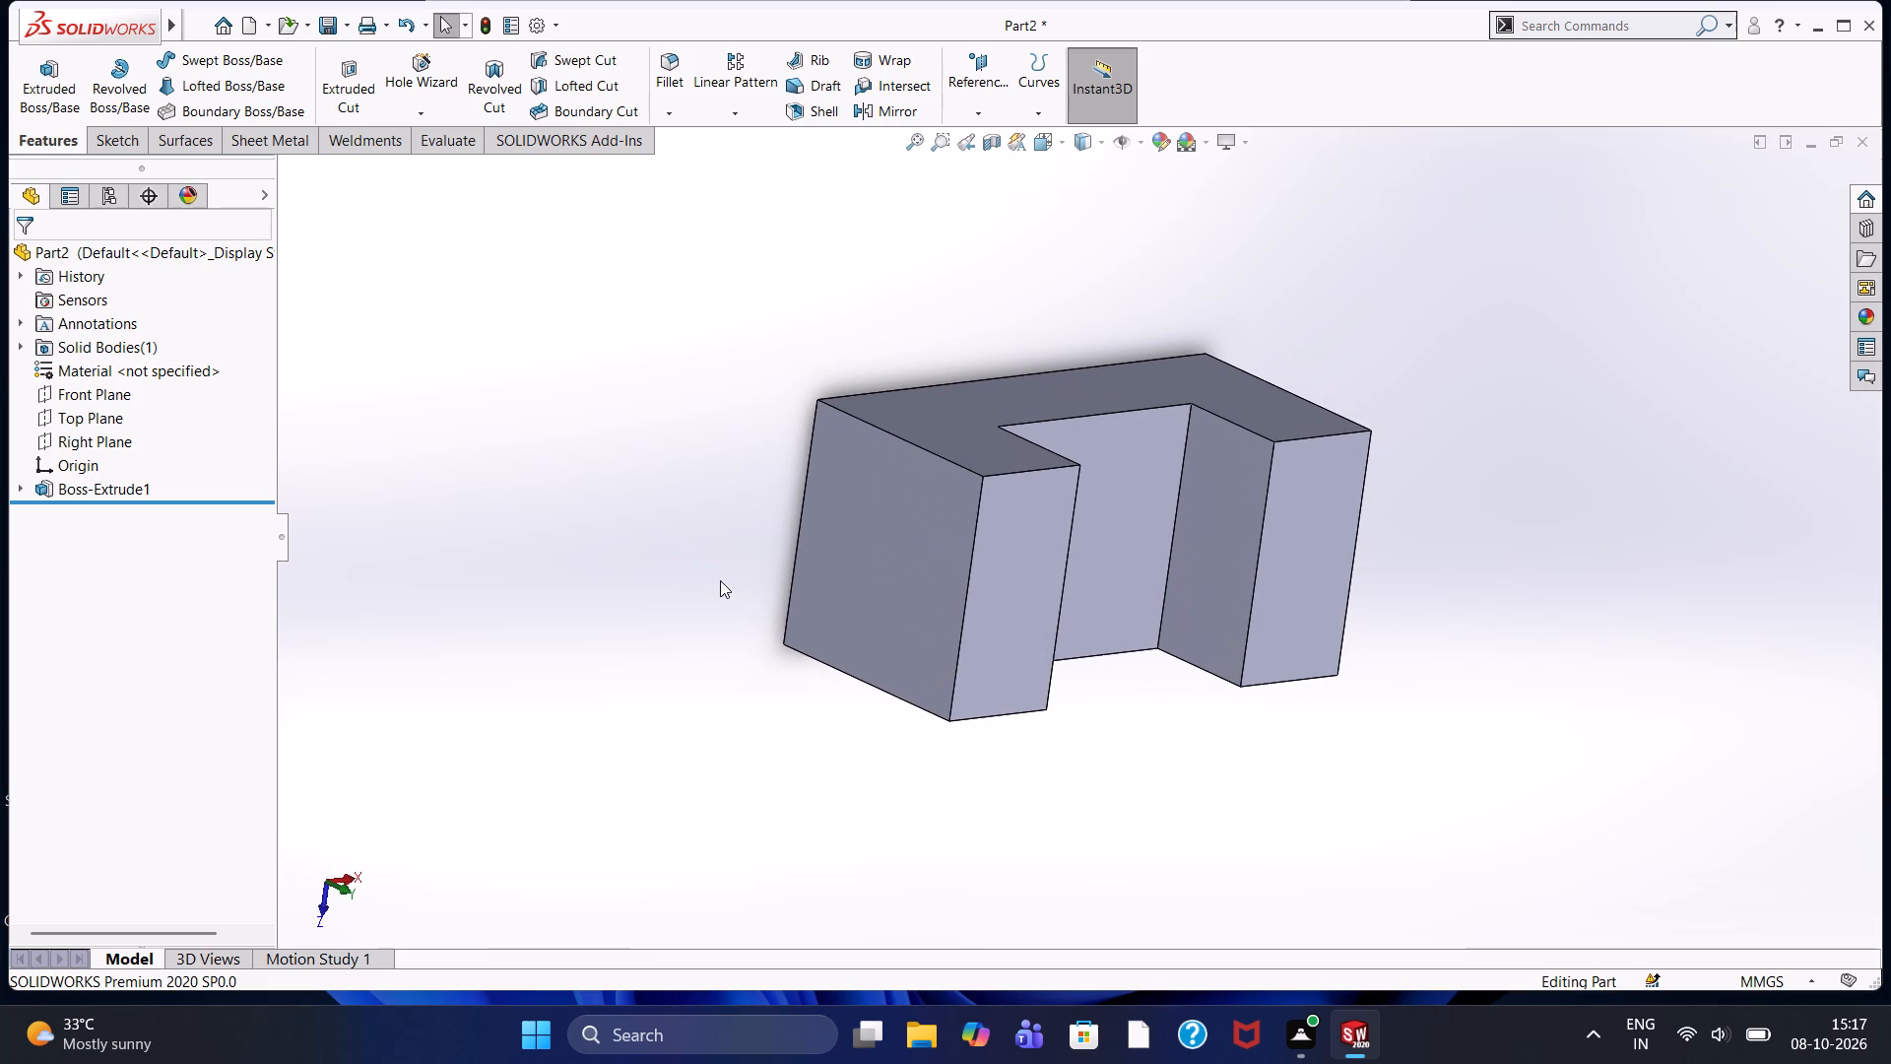
left_click(880, 555)
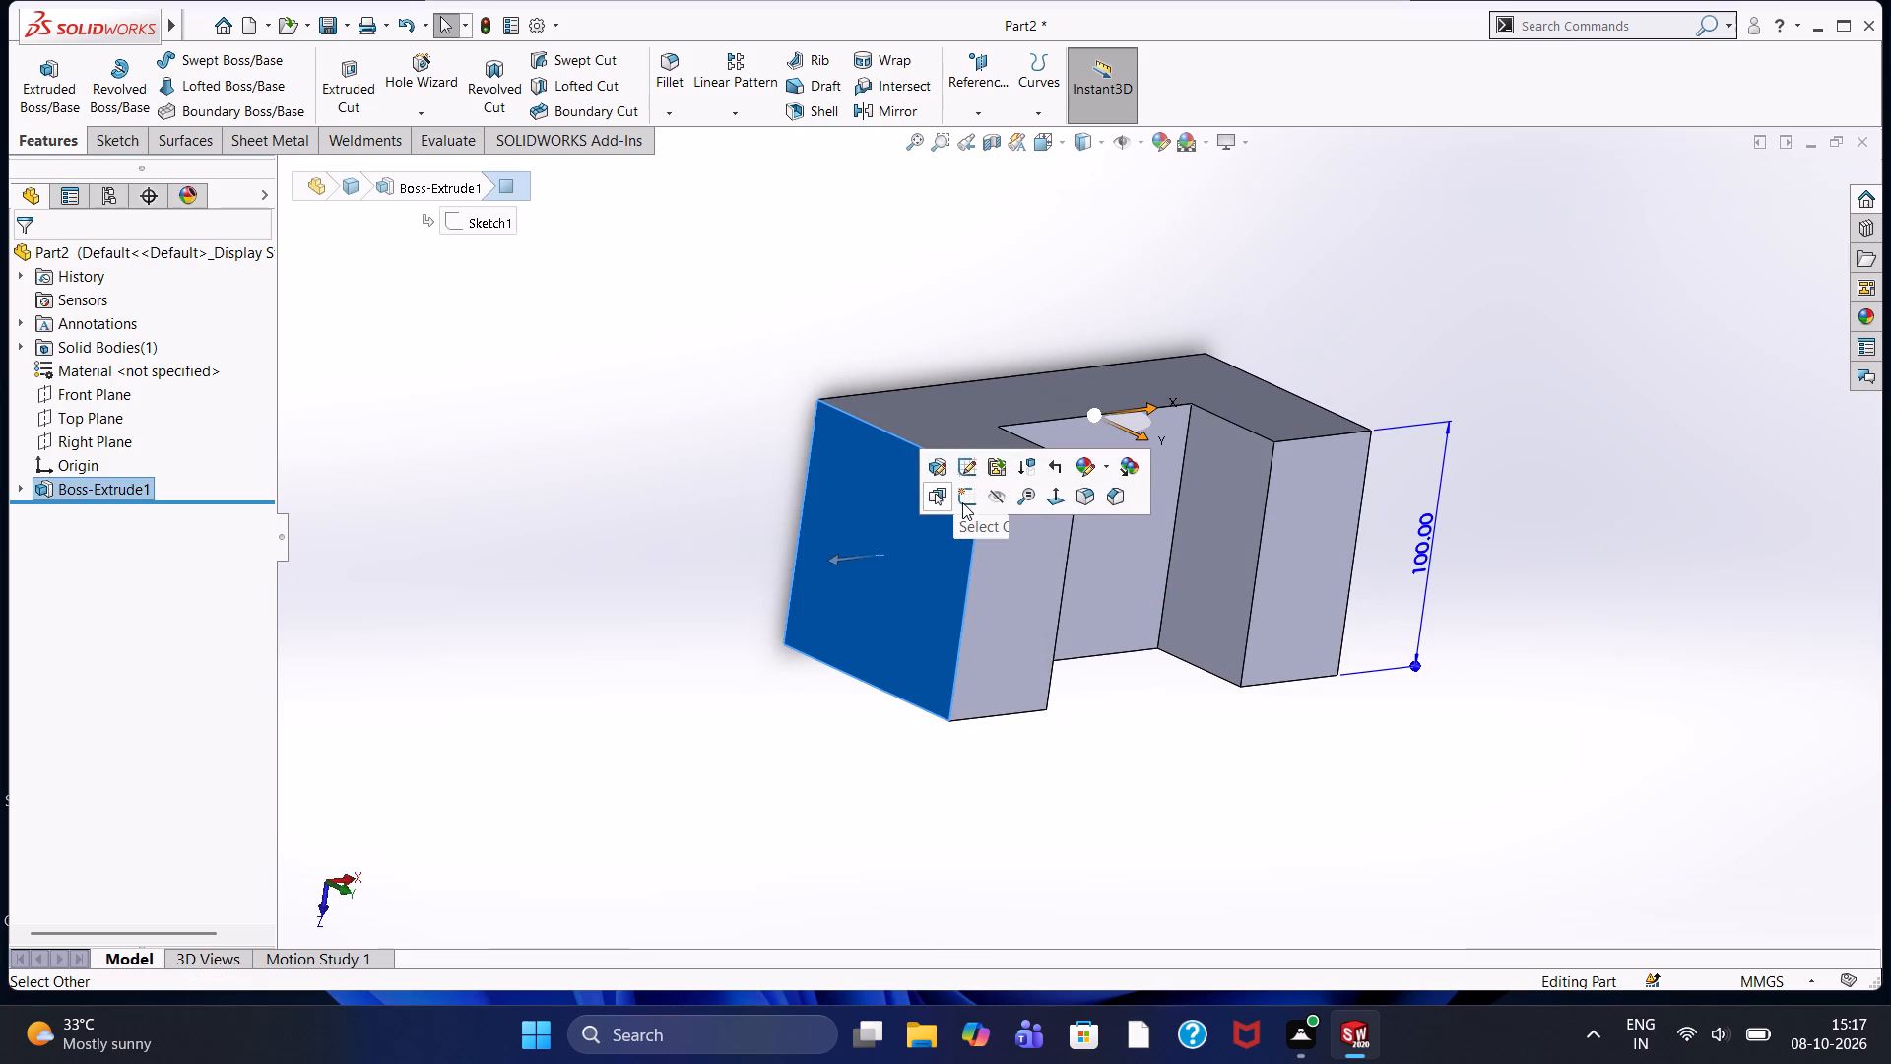
left_click(957, 503)
key("ctrl+8")
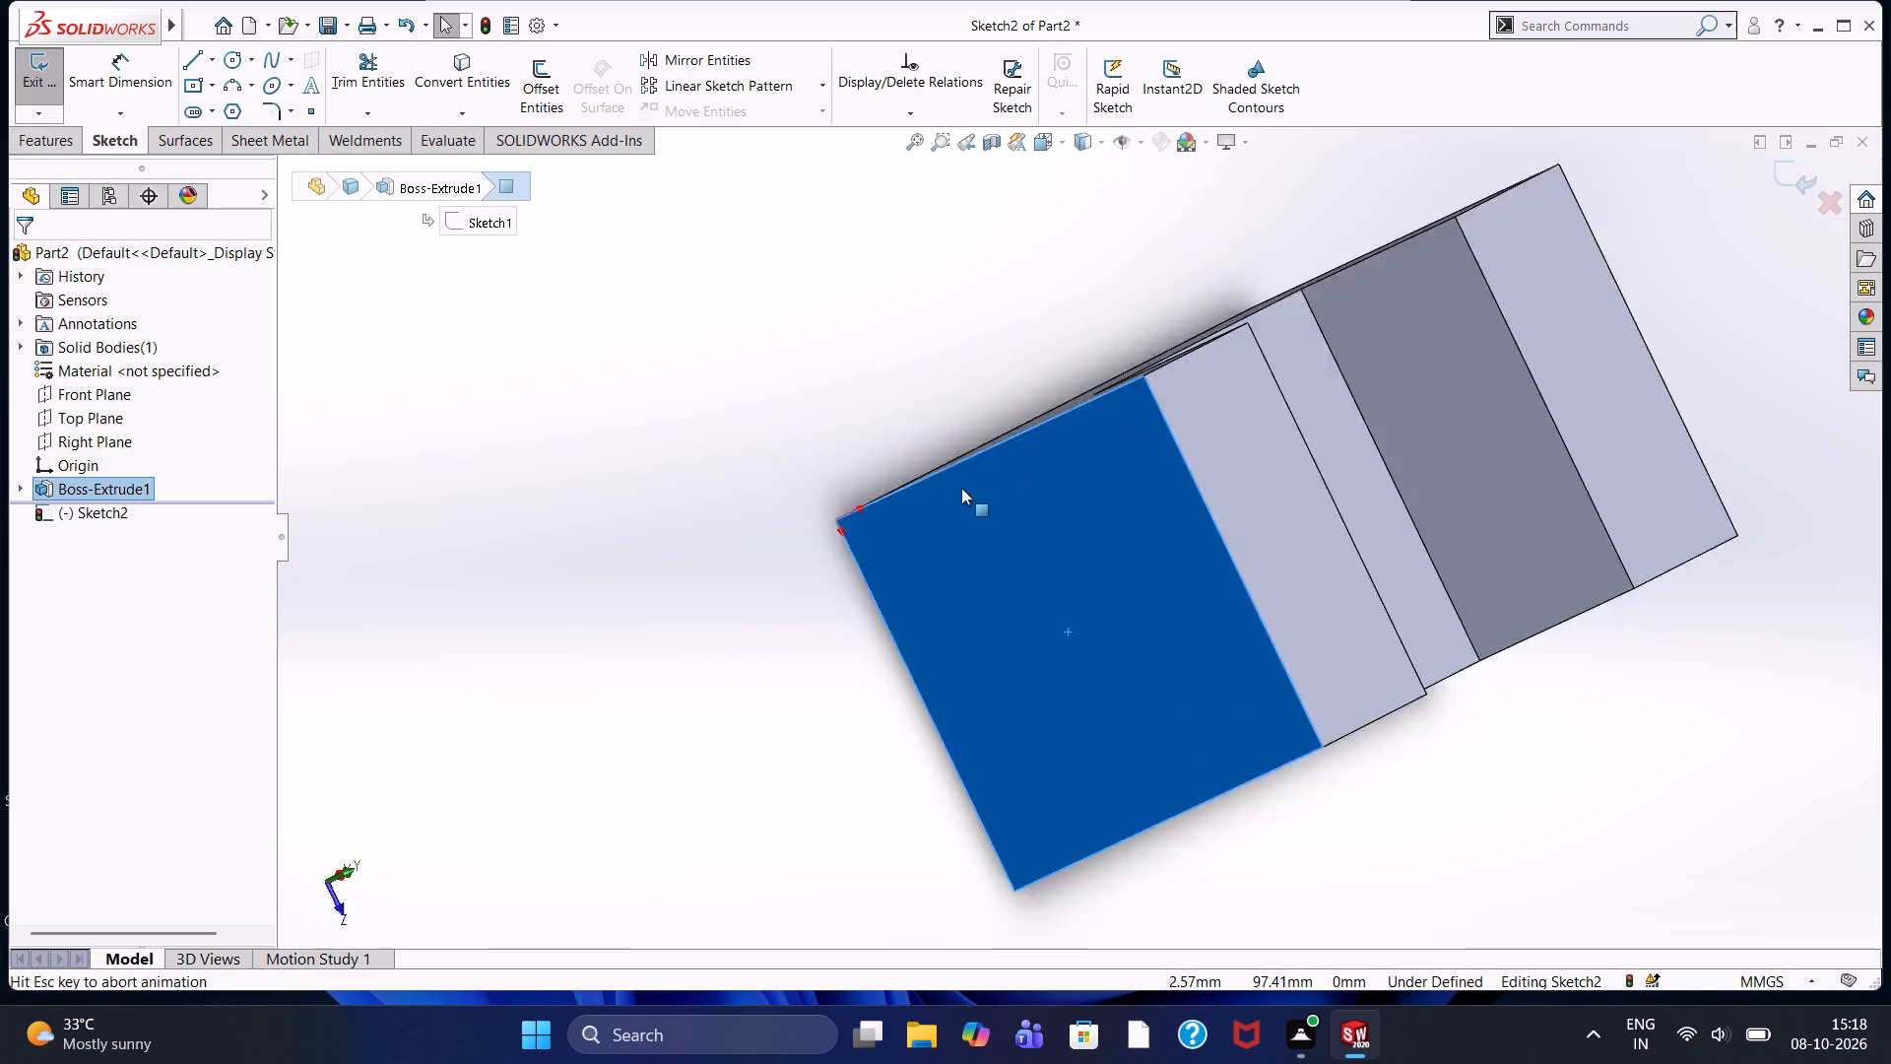
left_click(552, 422)
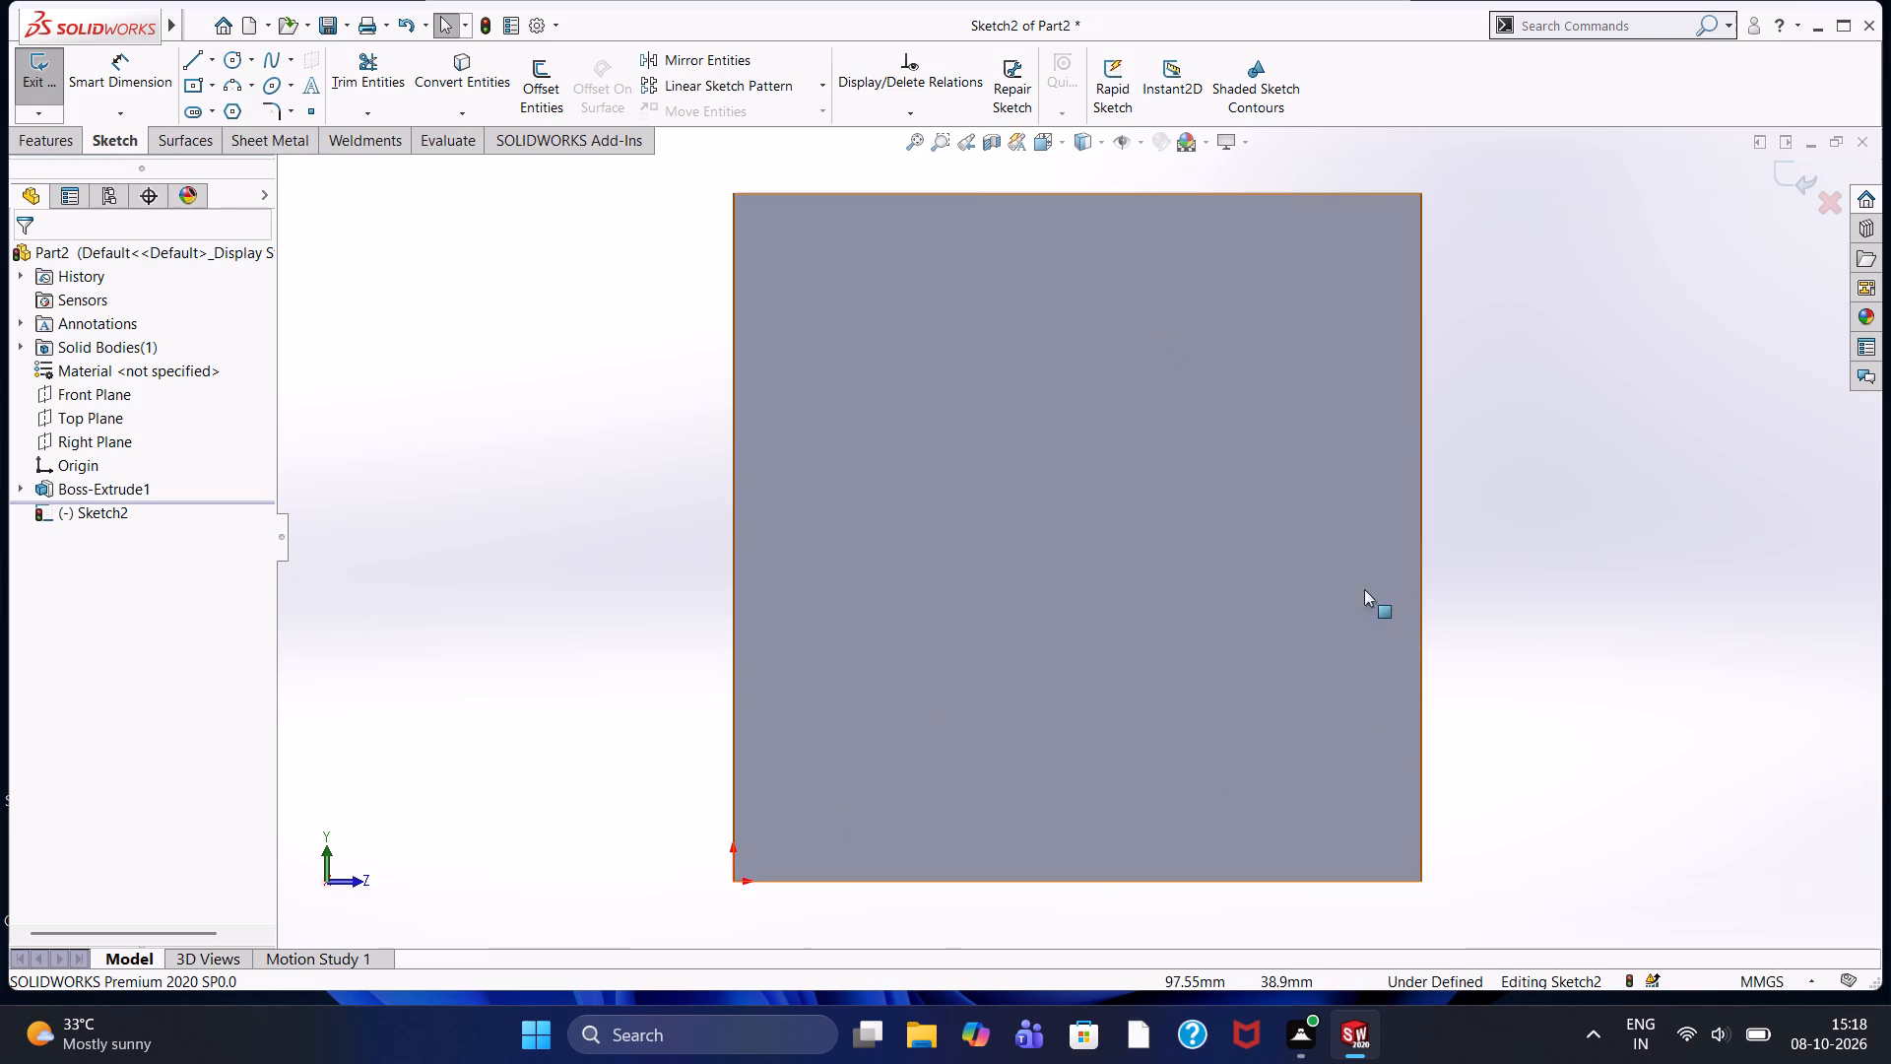
left_click(223, 59)
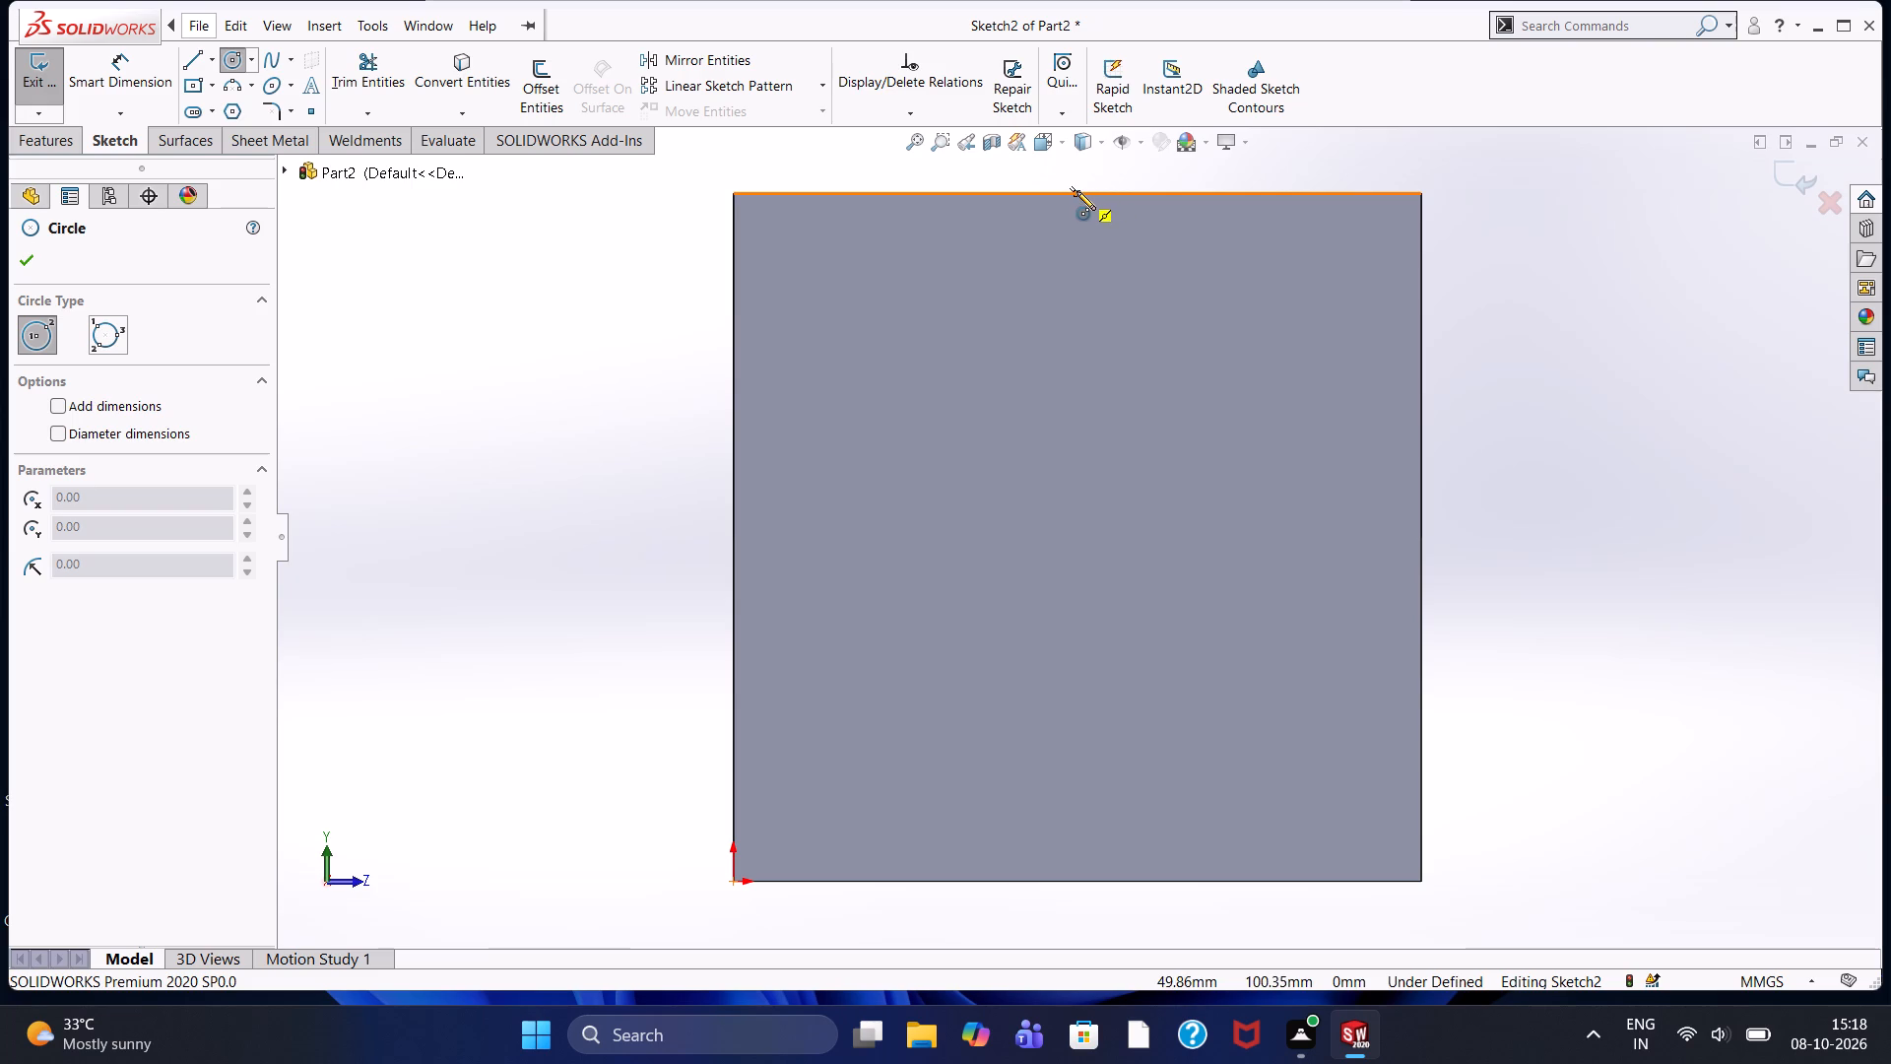
left_click(1074, 535)
type("25")
key("Return")
key("Escape")
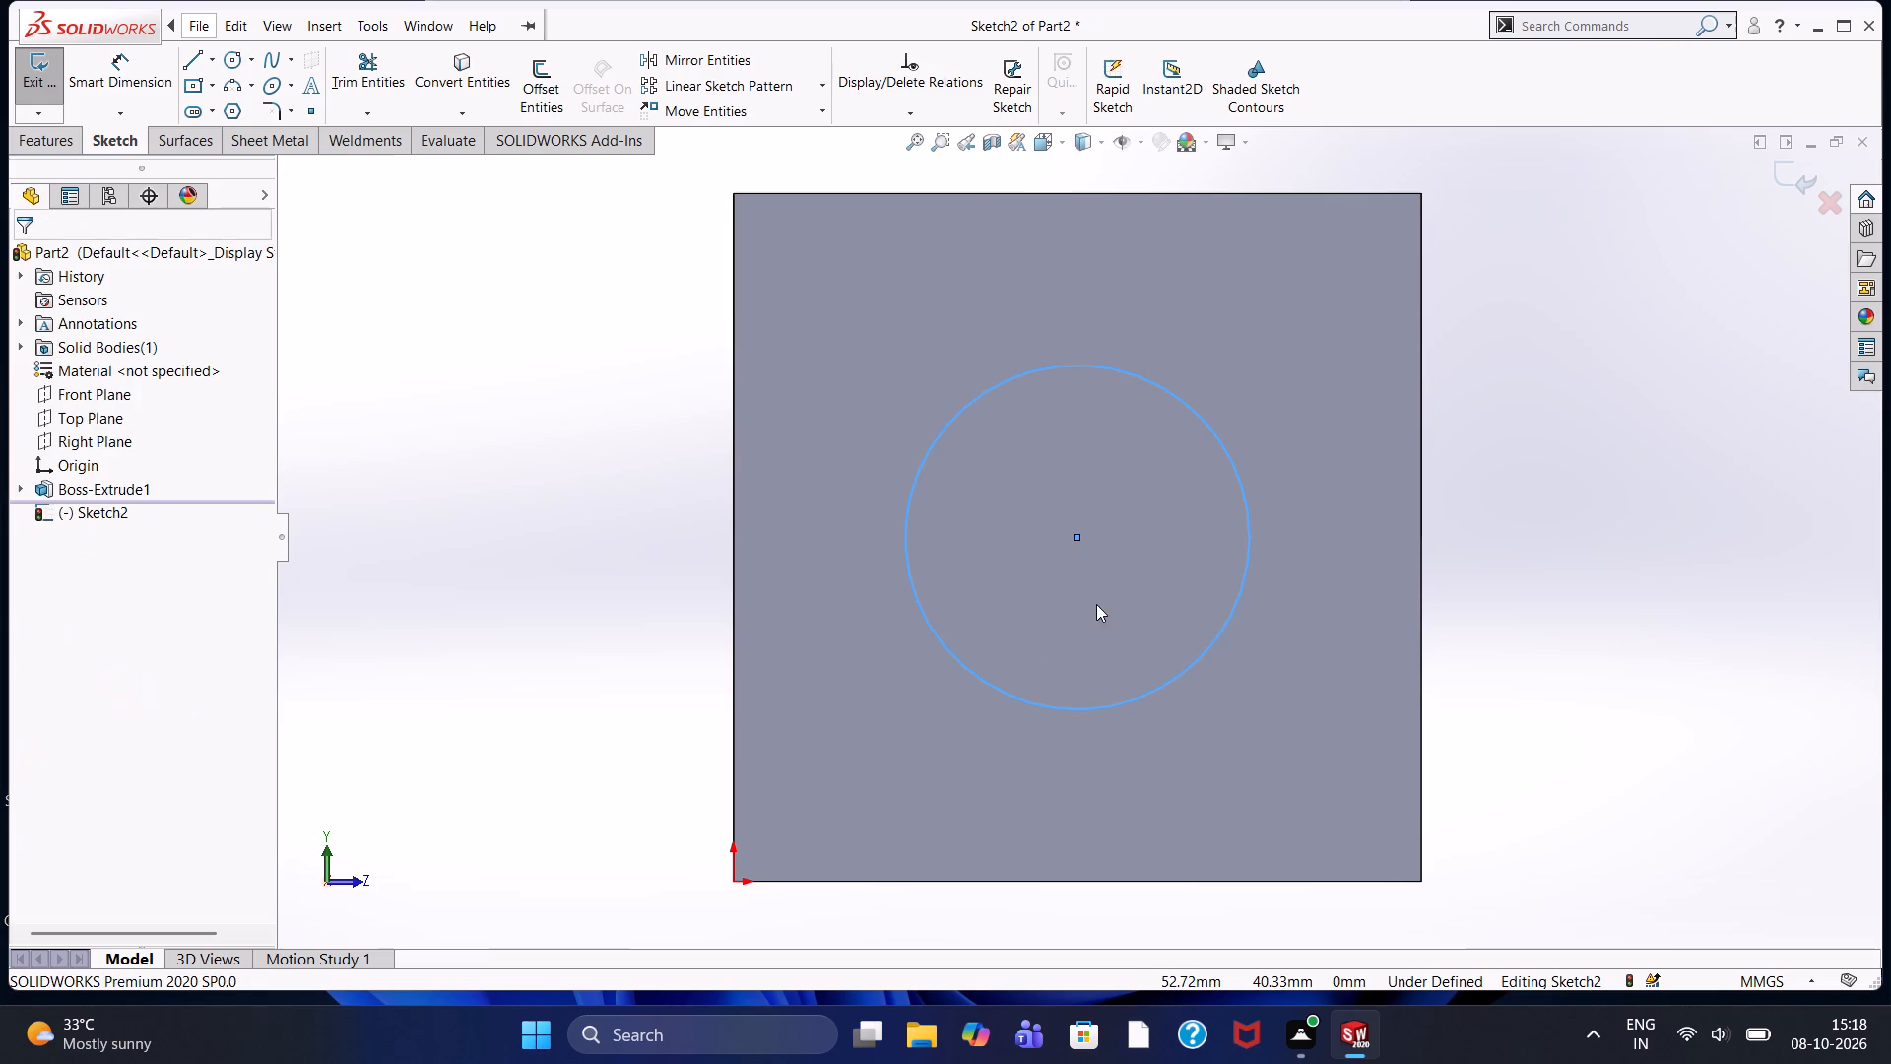
left_click(78, 153)
key("Escape")
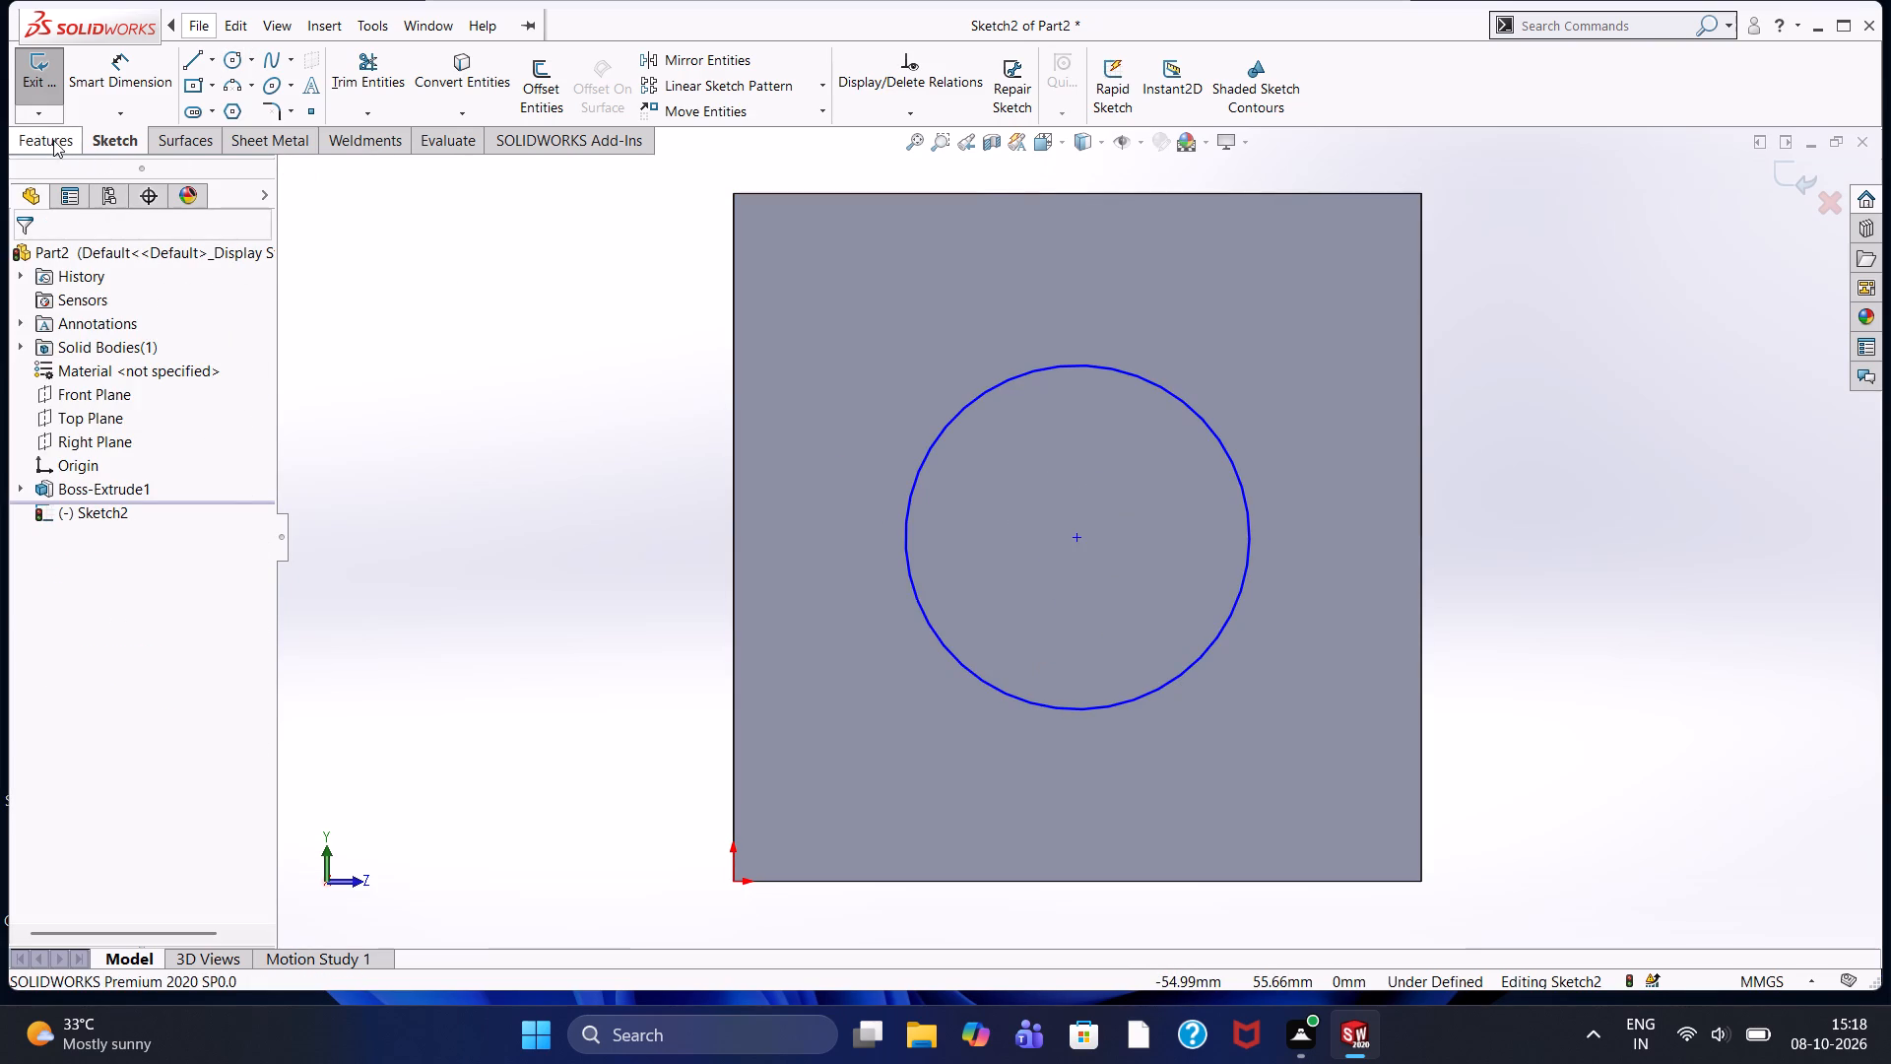
Cut the 25 mm radius circle Through All along the length of the U-block.
left_click(38, 139)
left_click(327, 83)
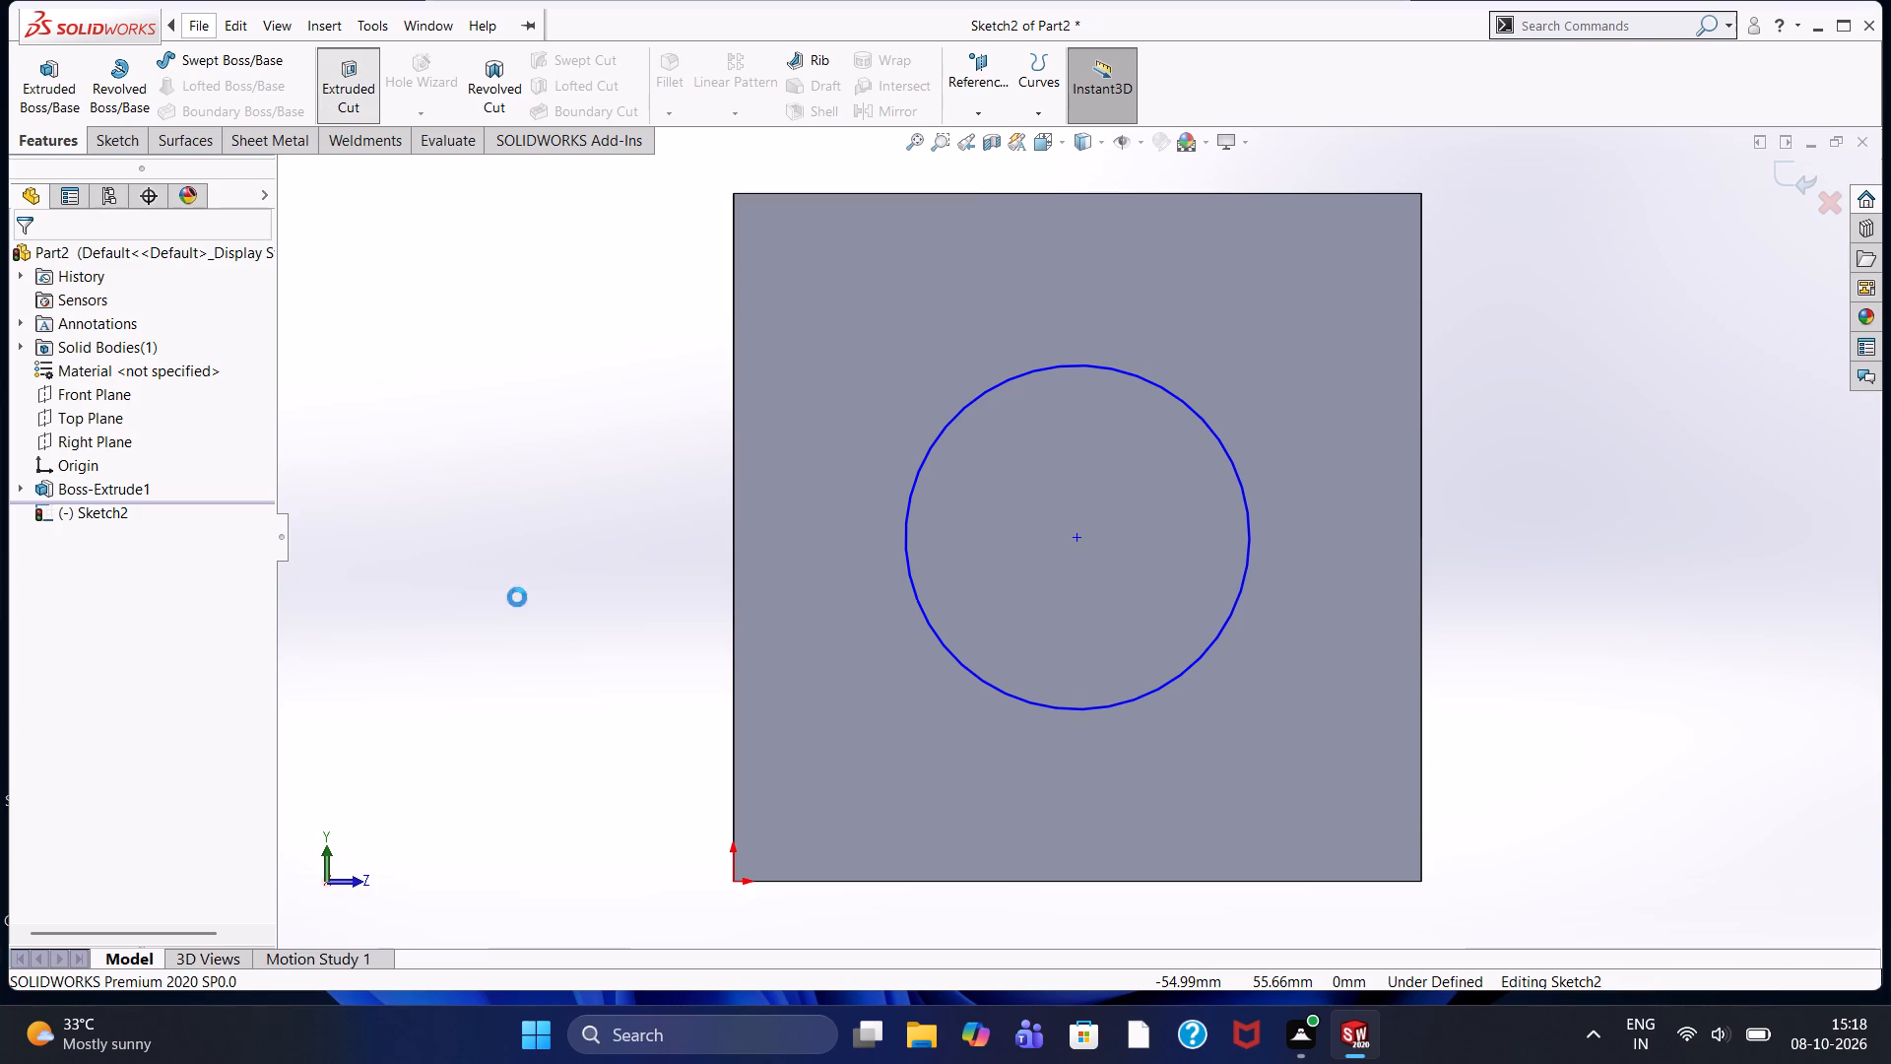
scroll(503, 525, "up", 1)
middle_click_drag(585, 537, 497, 537)
middle_click(488, 537)
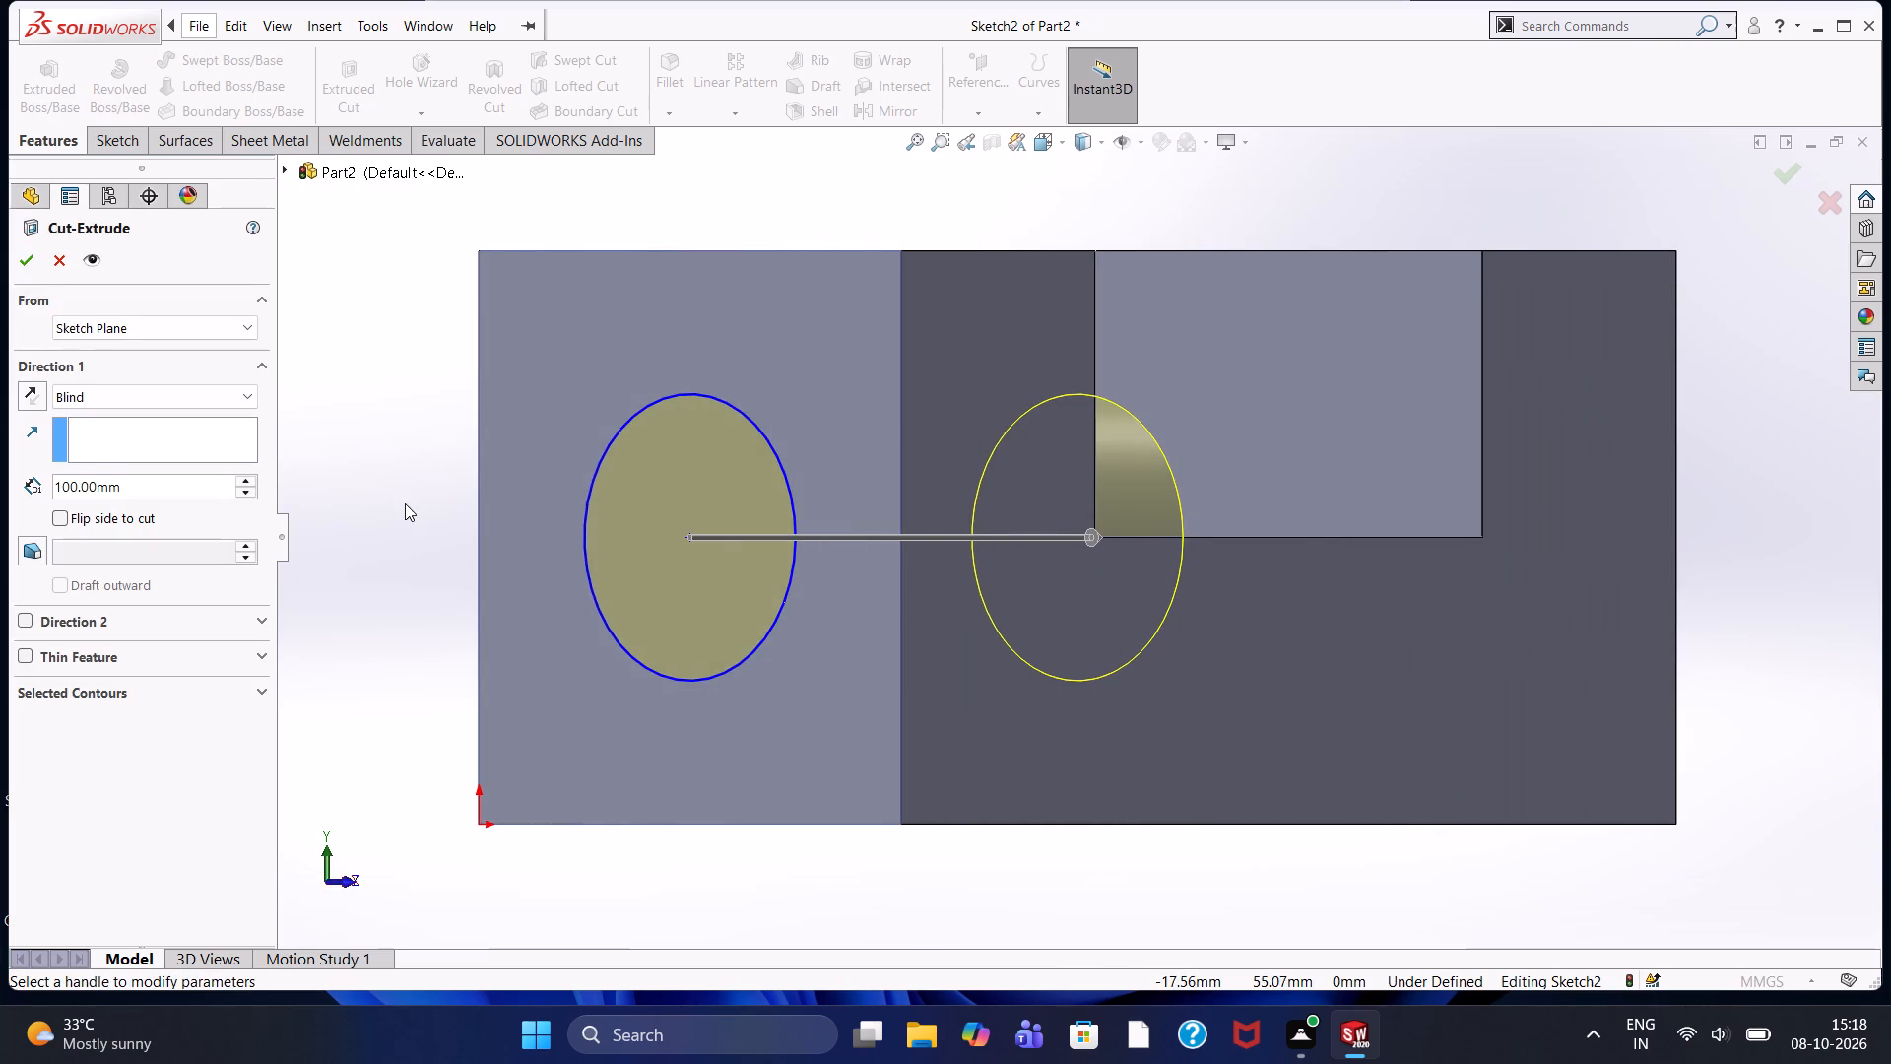
scroll(578, 503, "up", 1)
scroll(738, 486, "up", 3)
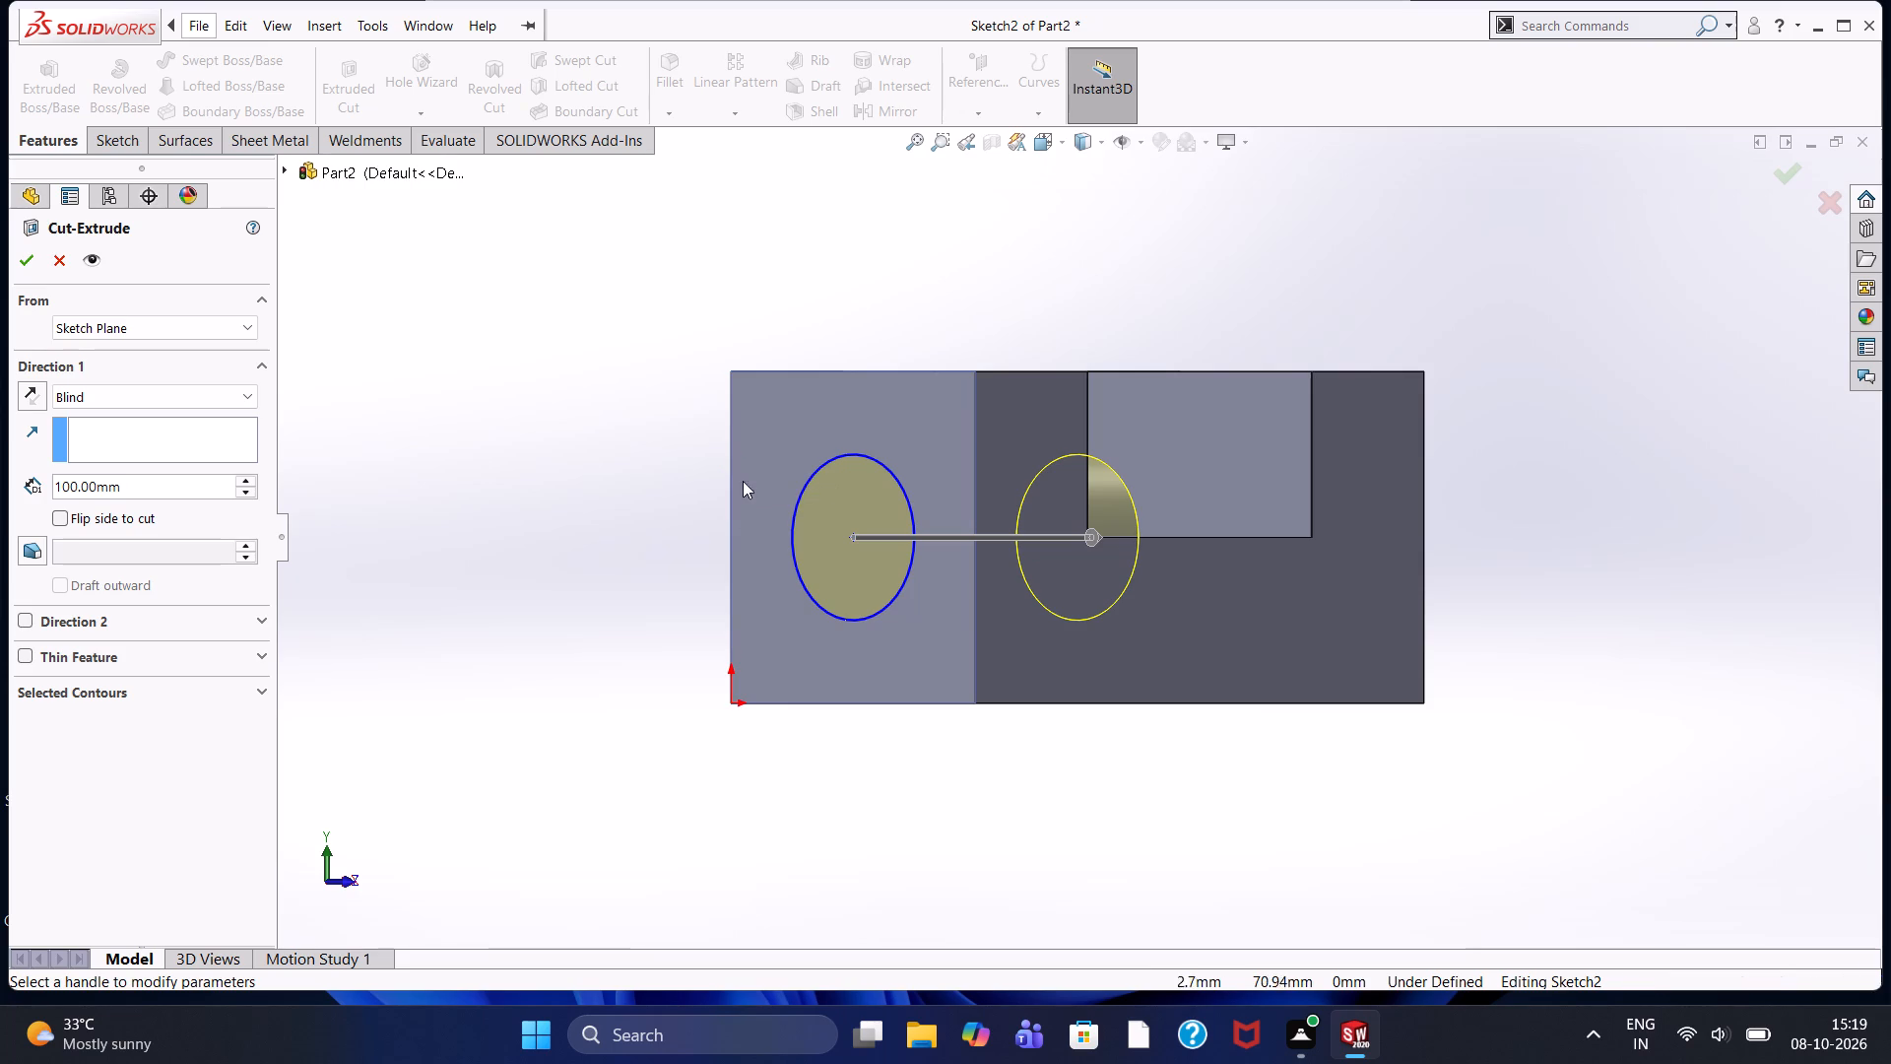
middle_click_drag(525, 305, 468, 434)
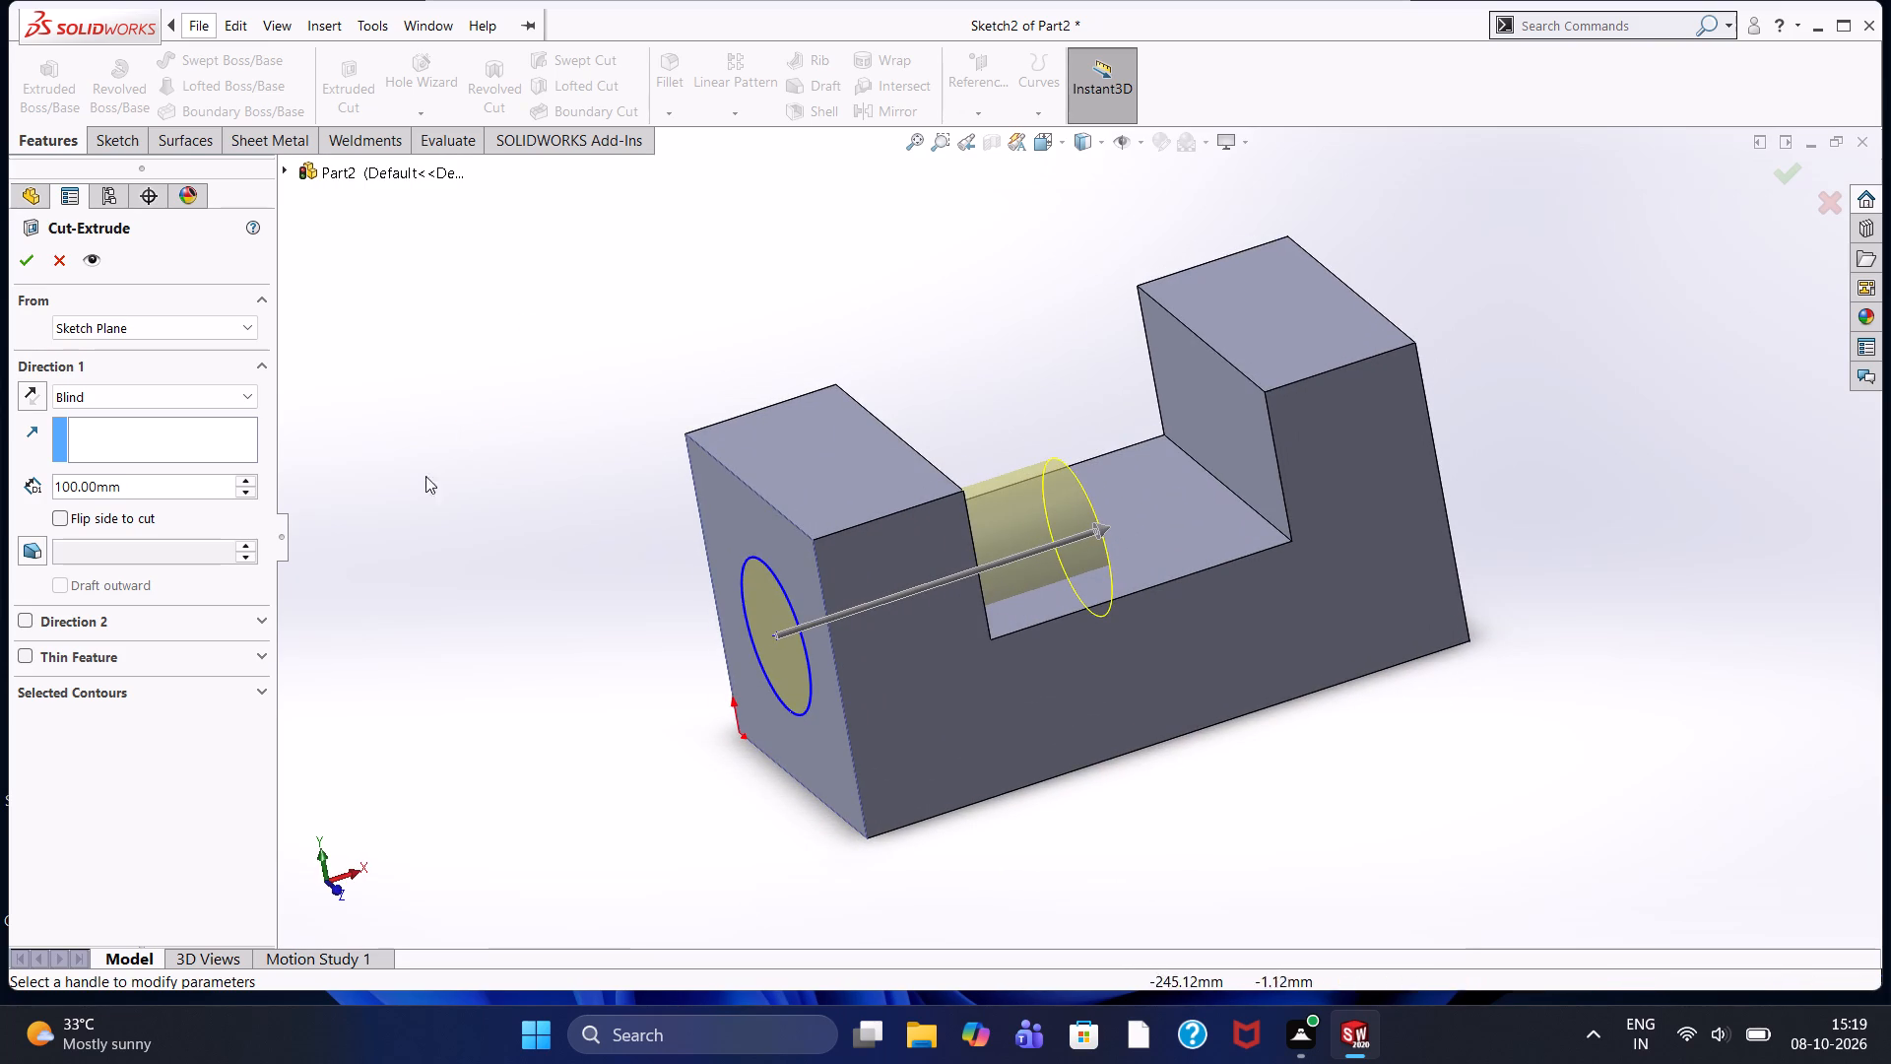
left_click(215, 394)
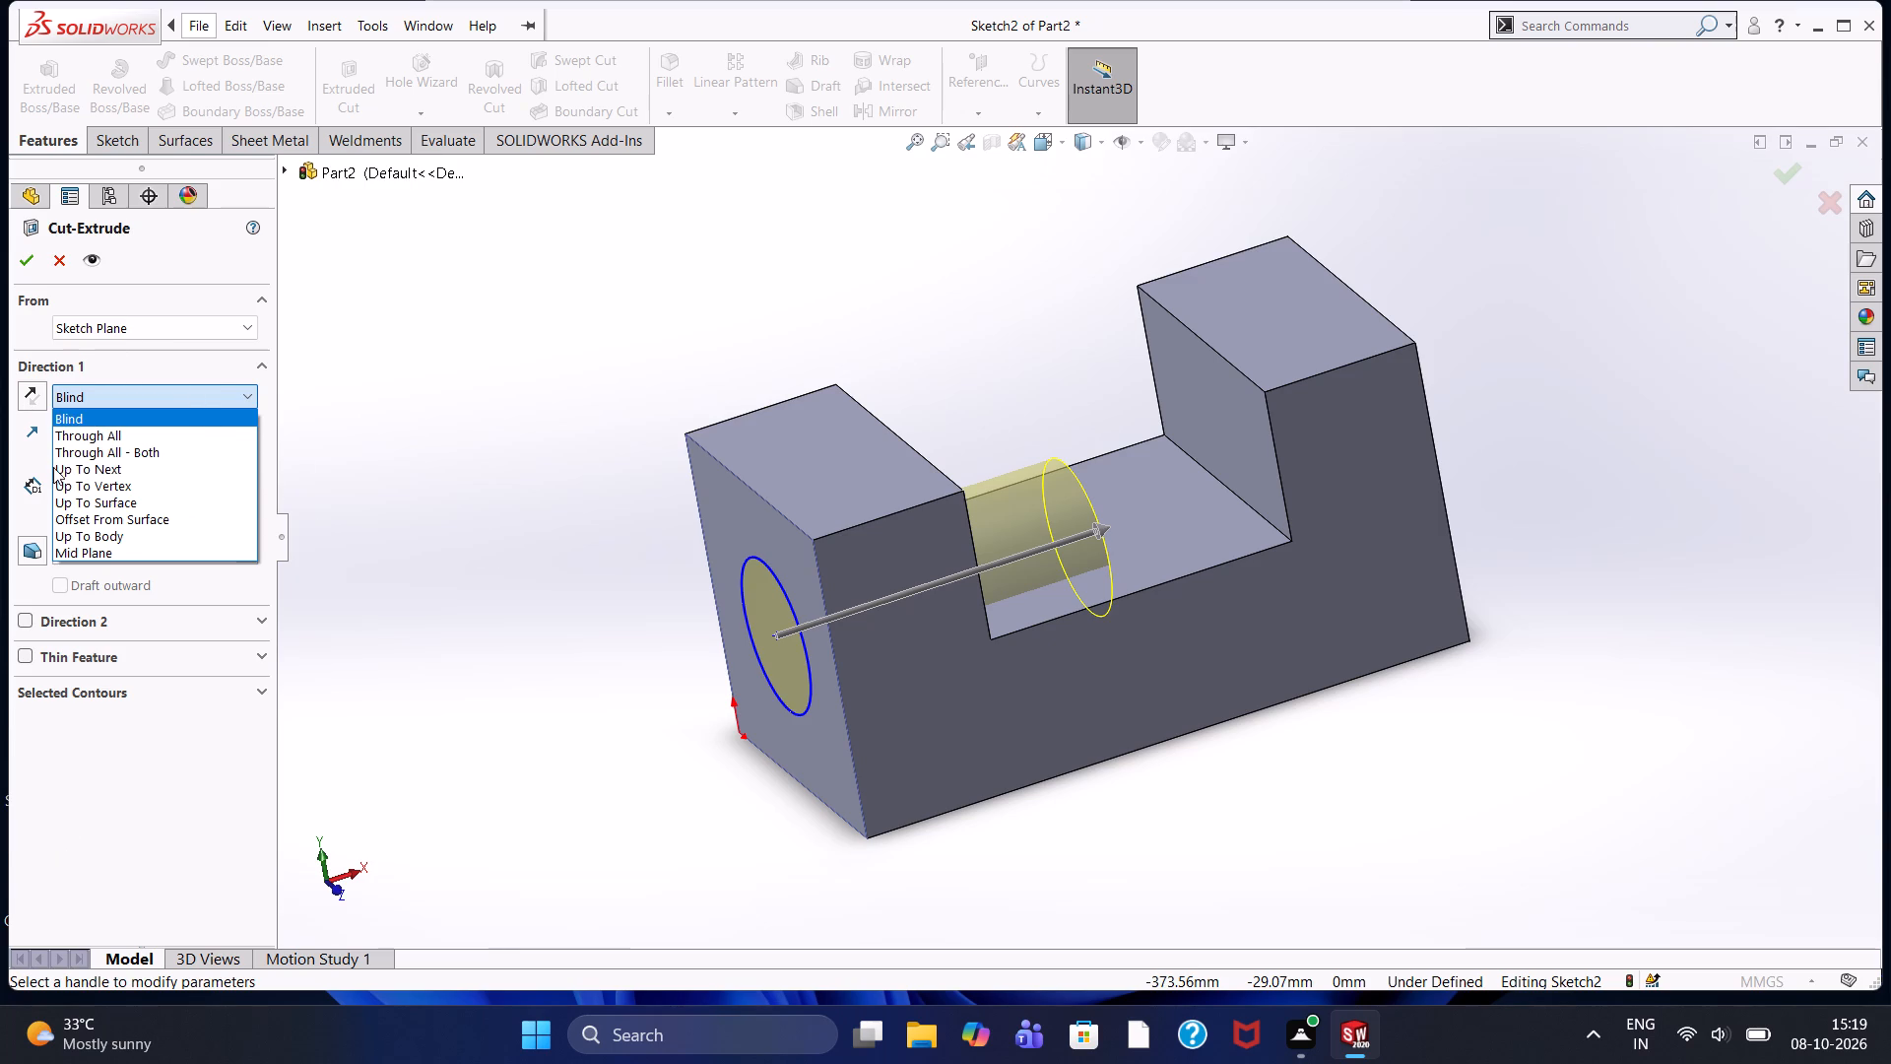
left_click(88, 434)
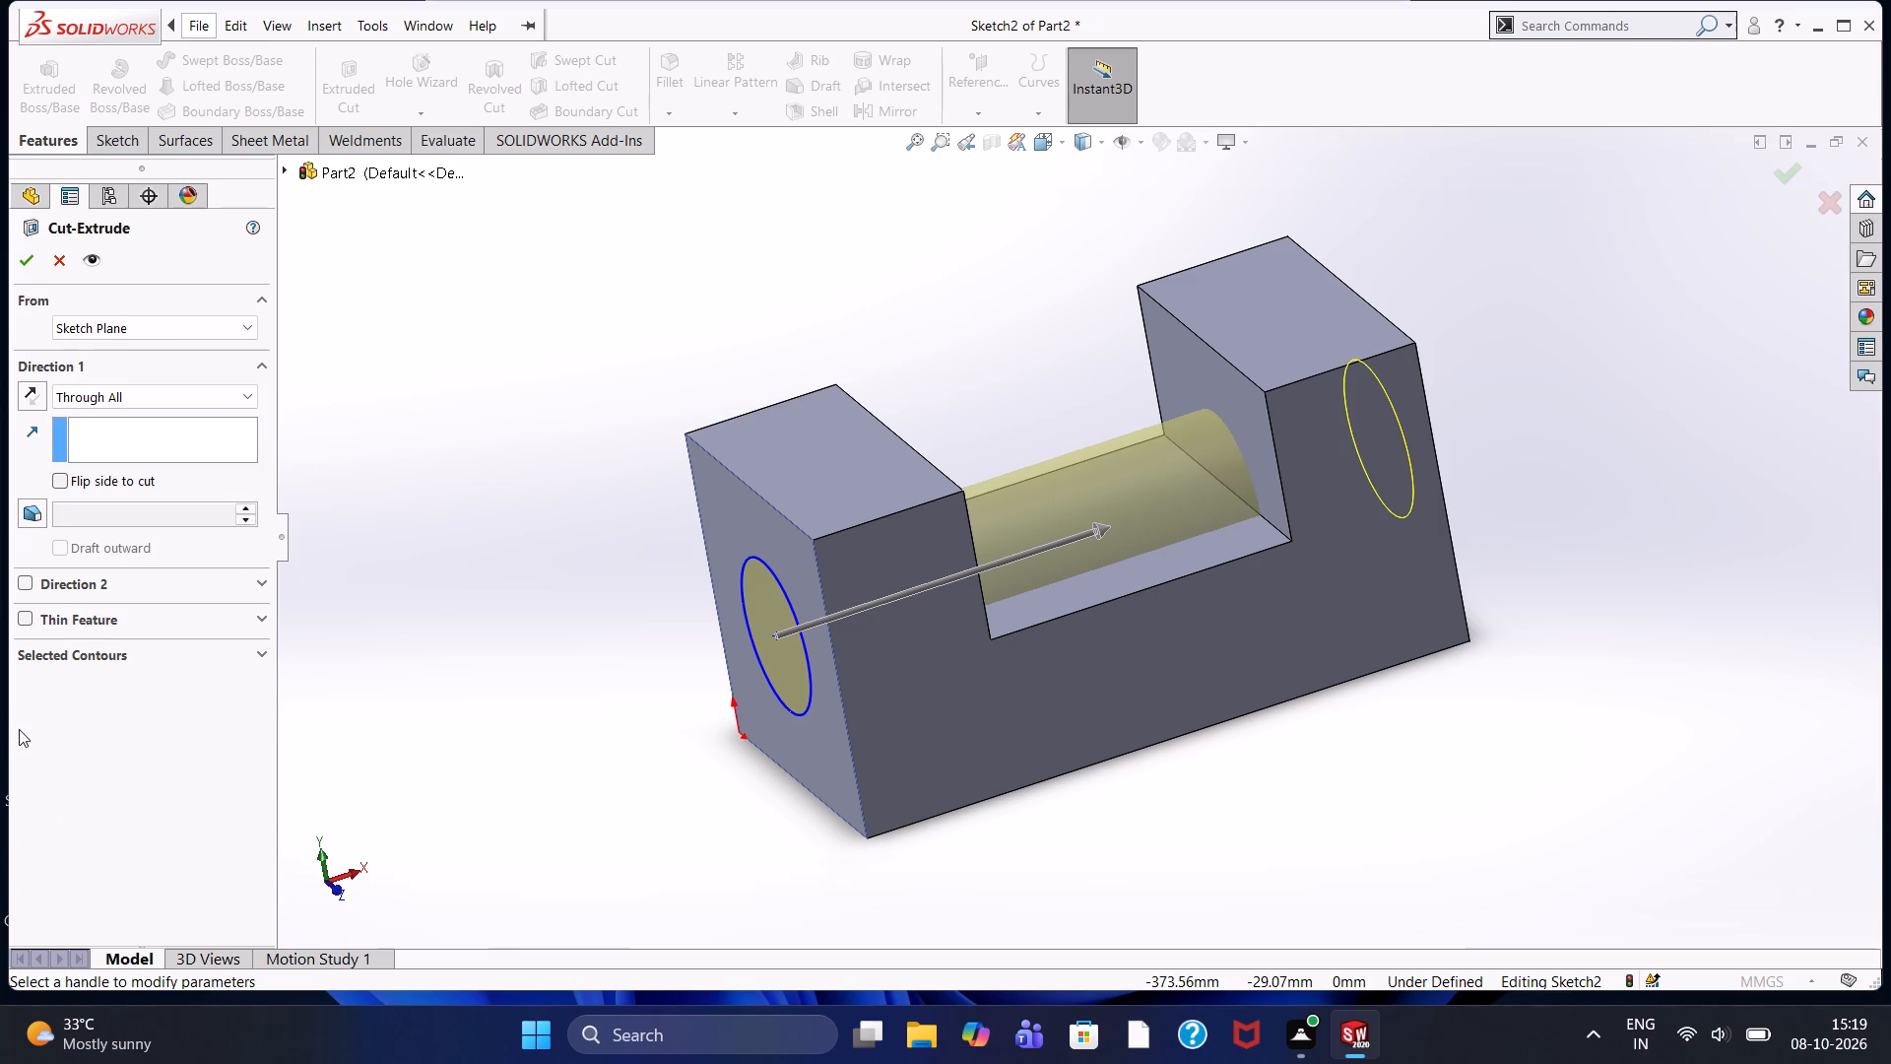
left_click(14, 260)
left_click(530, 575)
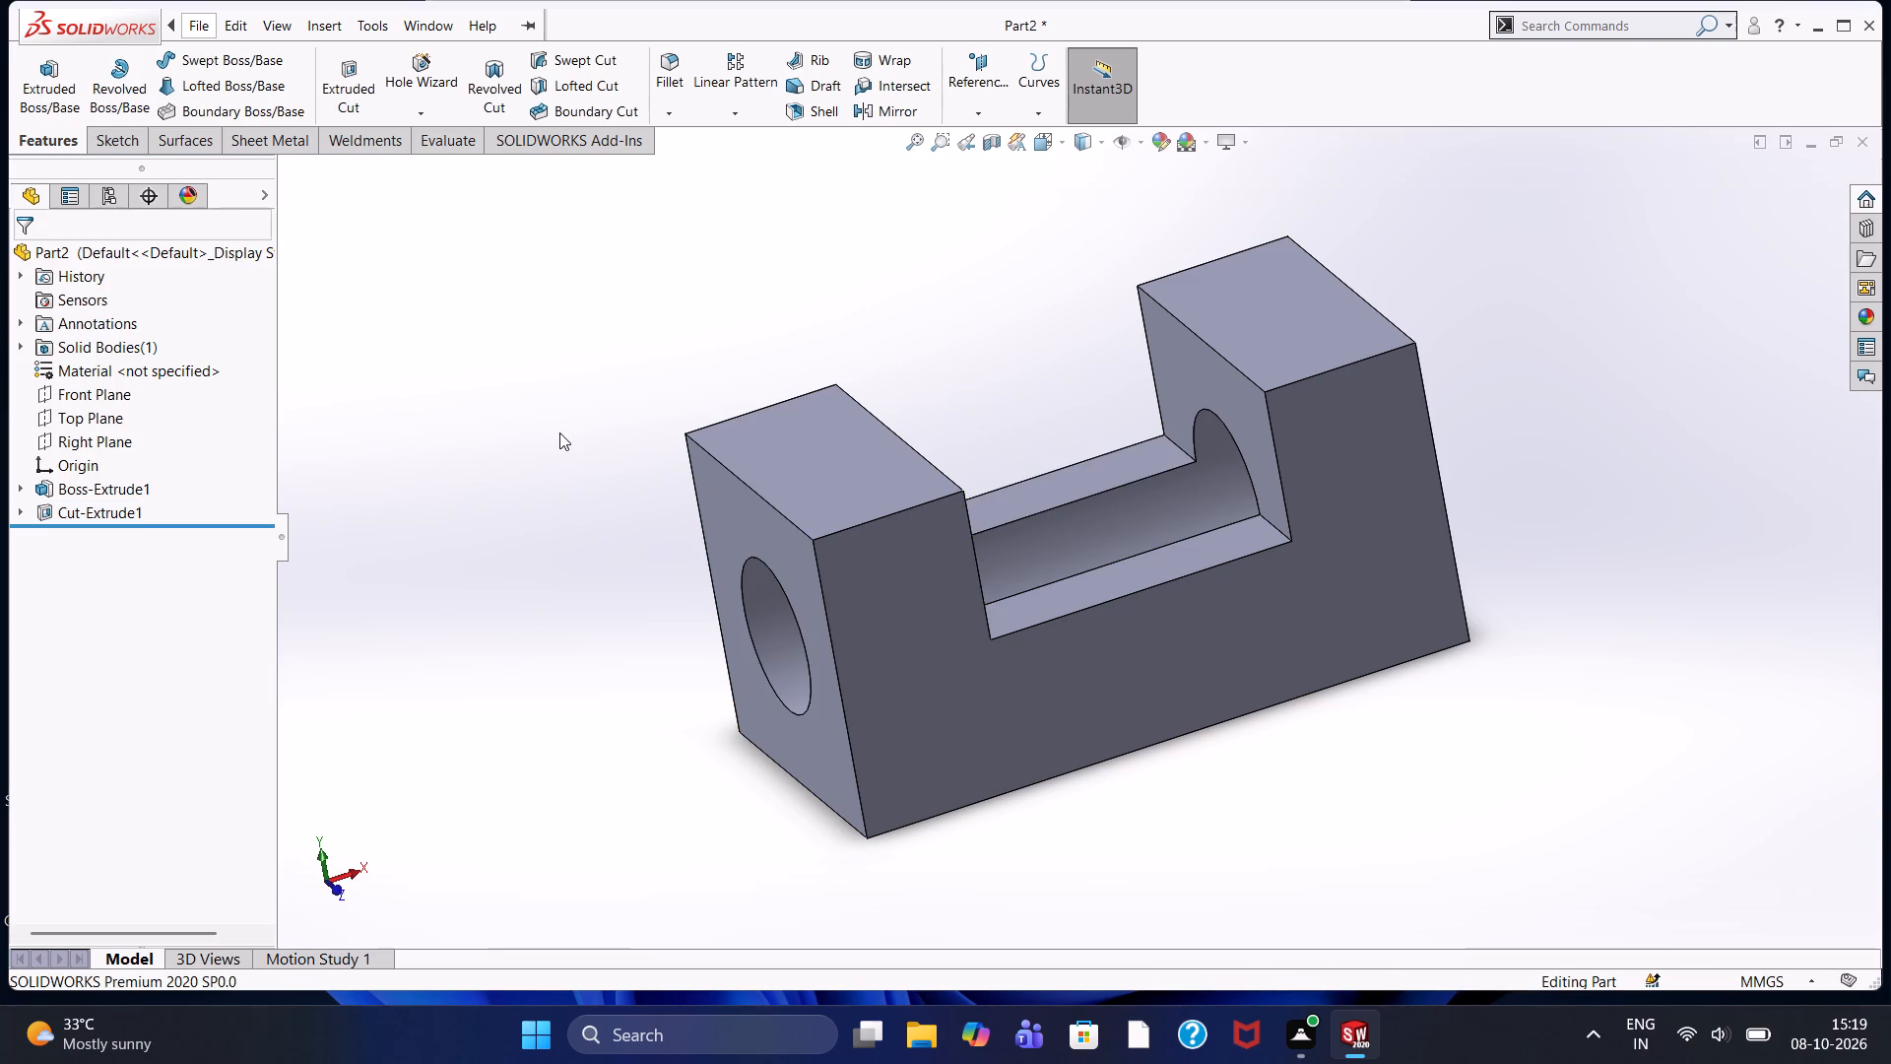
Sketch a 15 mm radius circle at the centre of the top face of the upright at the origin end.
middle_click_drag(559, 432, 0, 0)
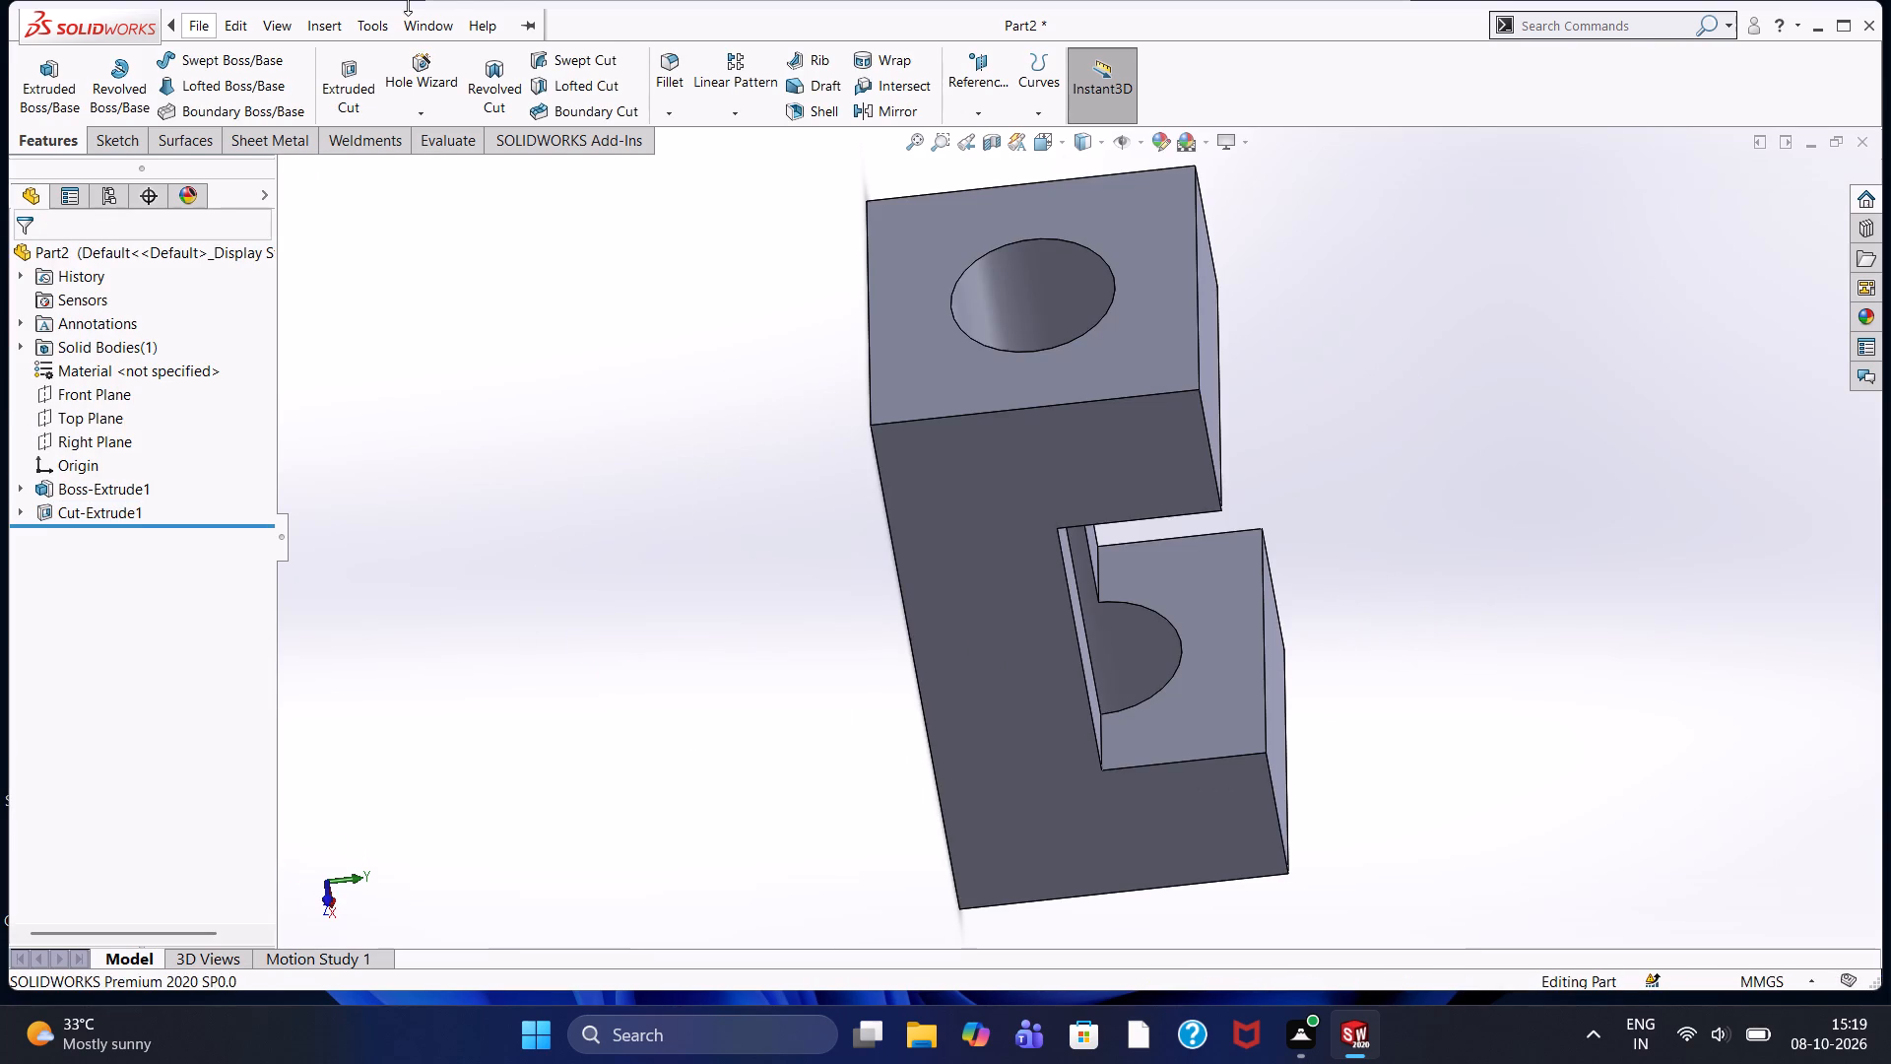
scroll(562, 0, "up", 1)
scroll(642, 472, "up", 2)
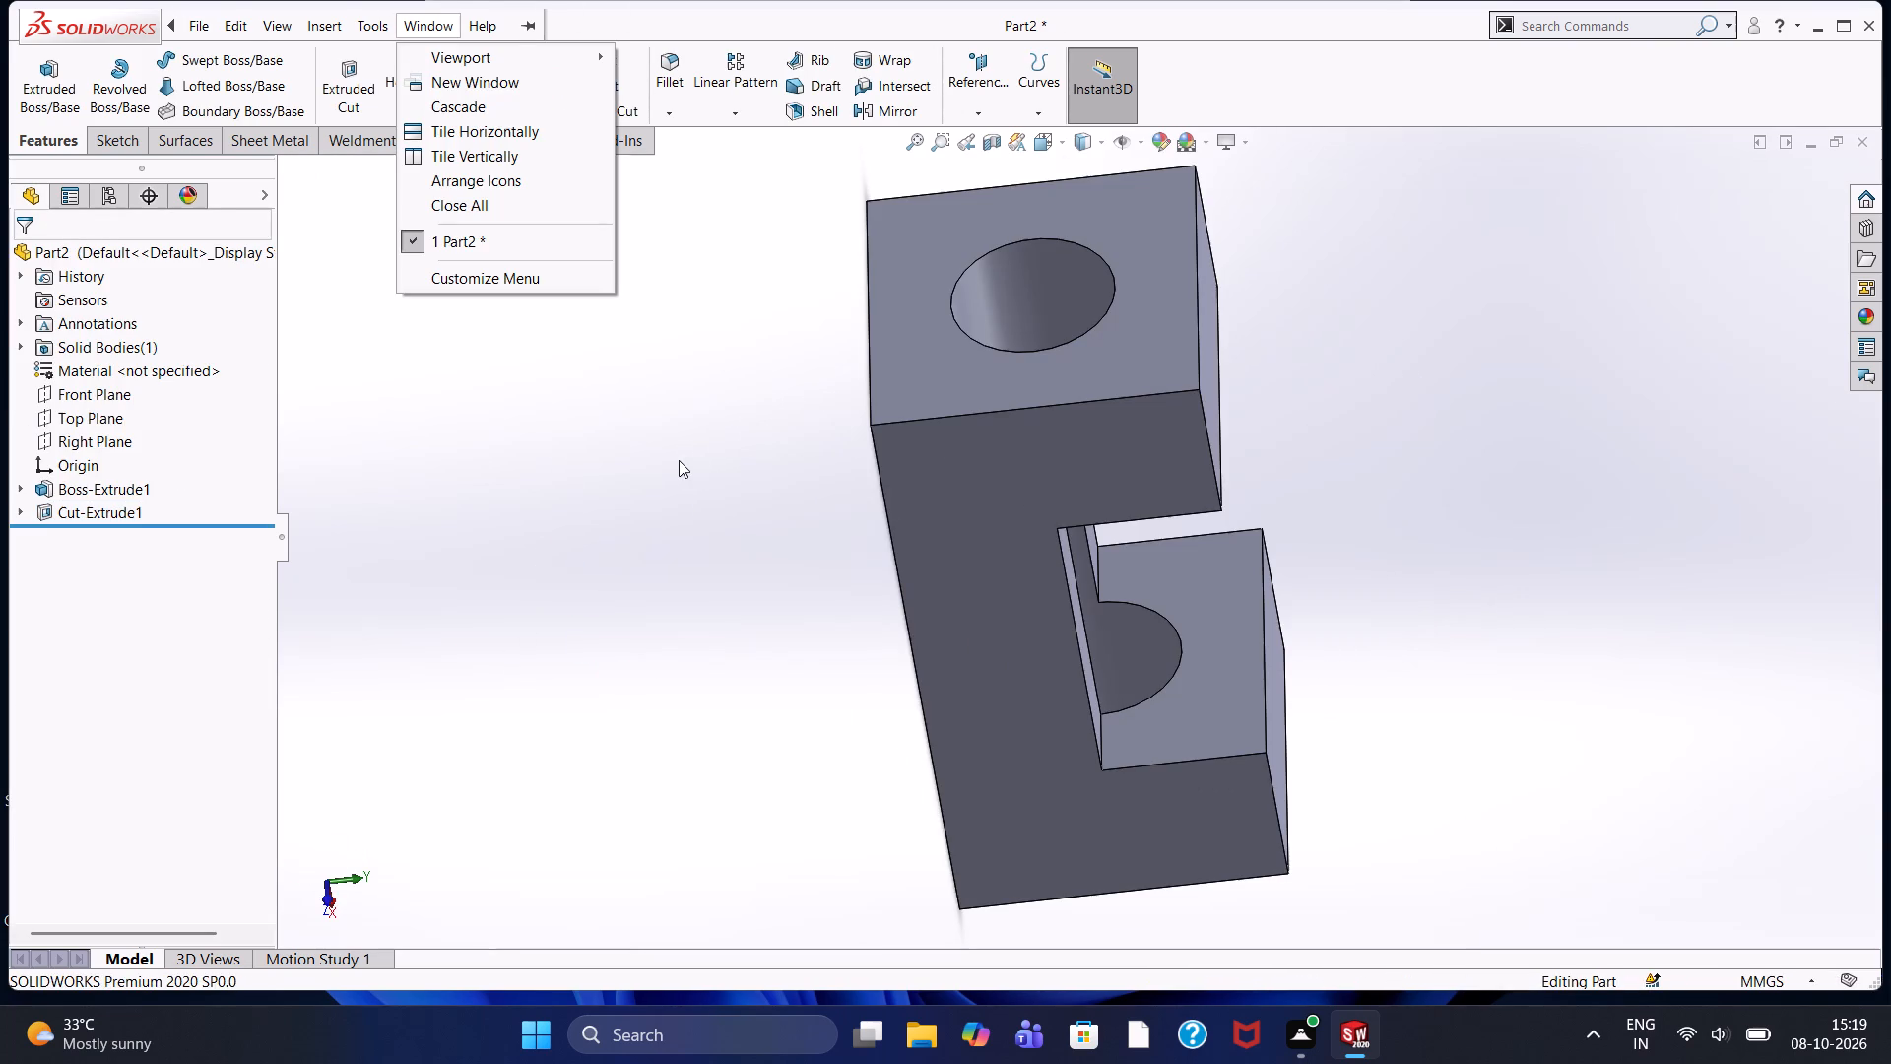
left_click(684, 460)
middle_click_drag(750, 464, 625, 605)
middle_click(627, 603)
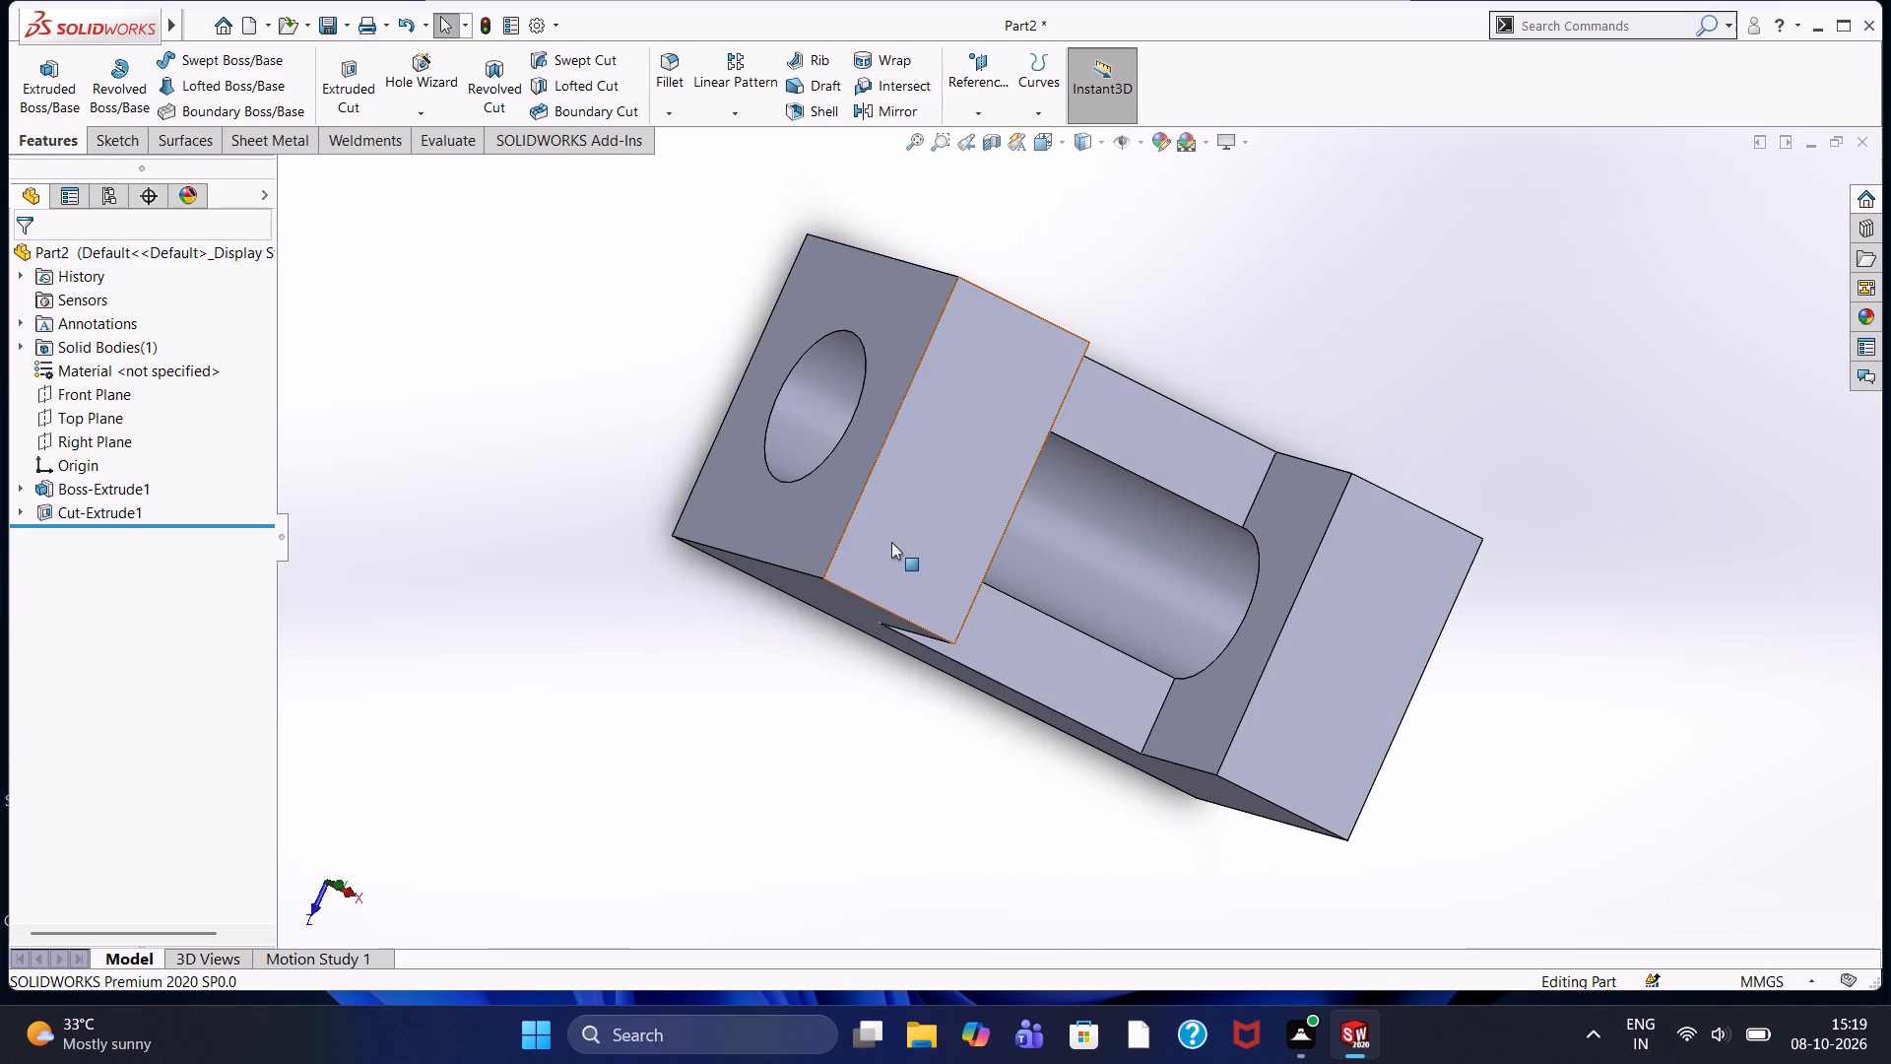
left_click(928, 510)
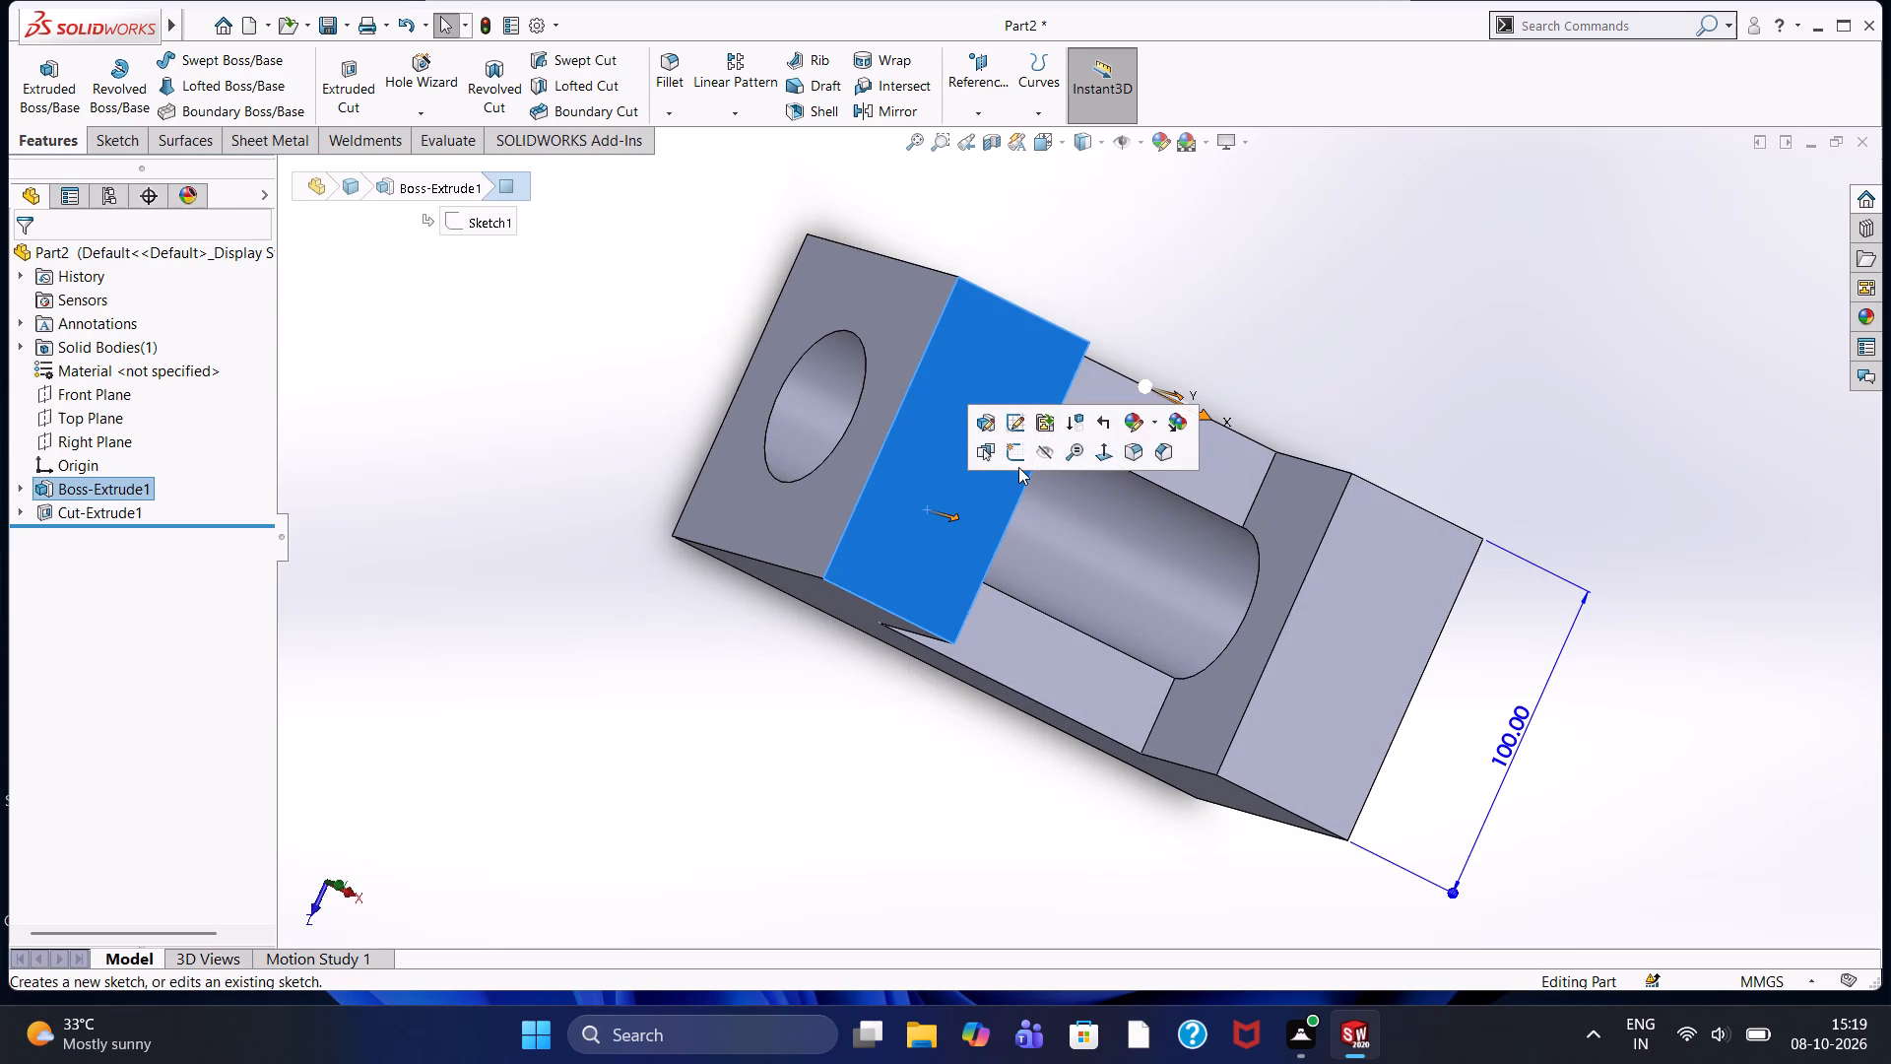
left_click(1018, 467)
key("ctrl+8")
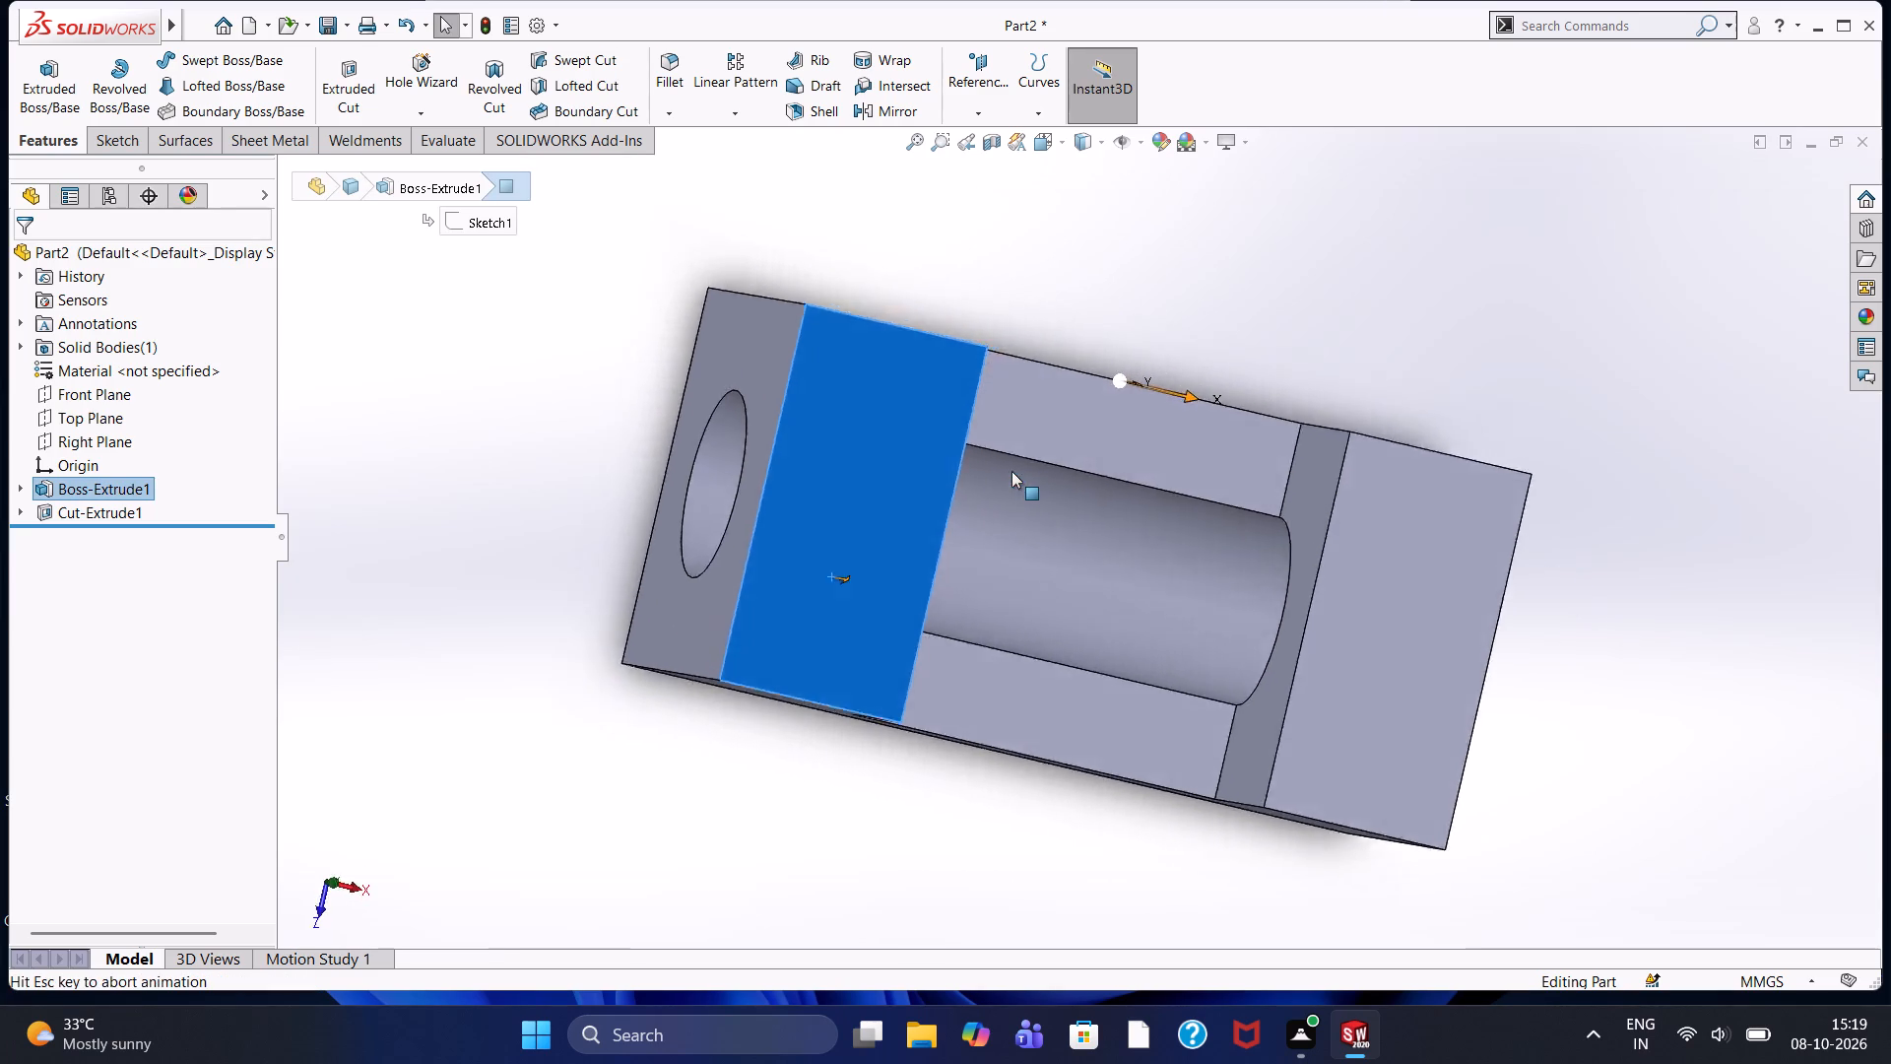
left_click_drag(418, 601, 416, 592)
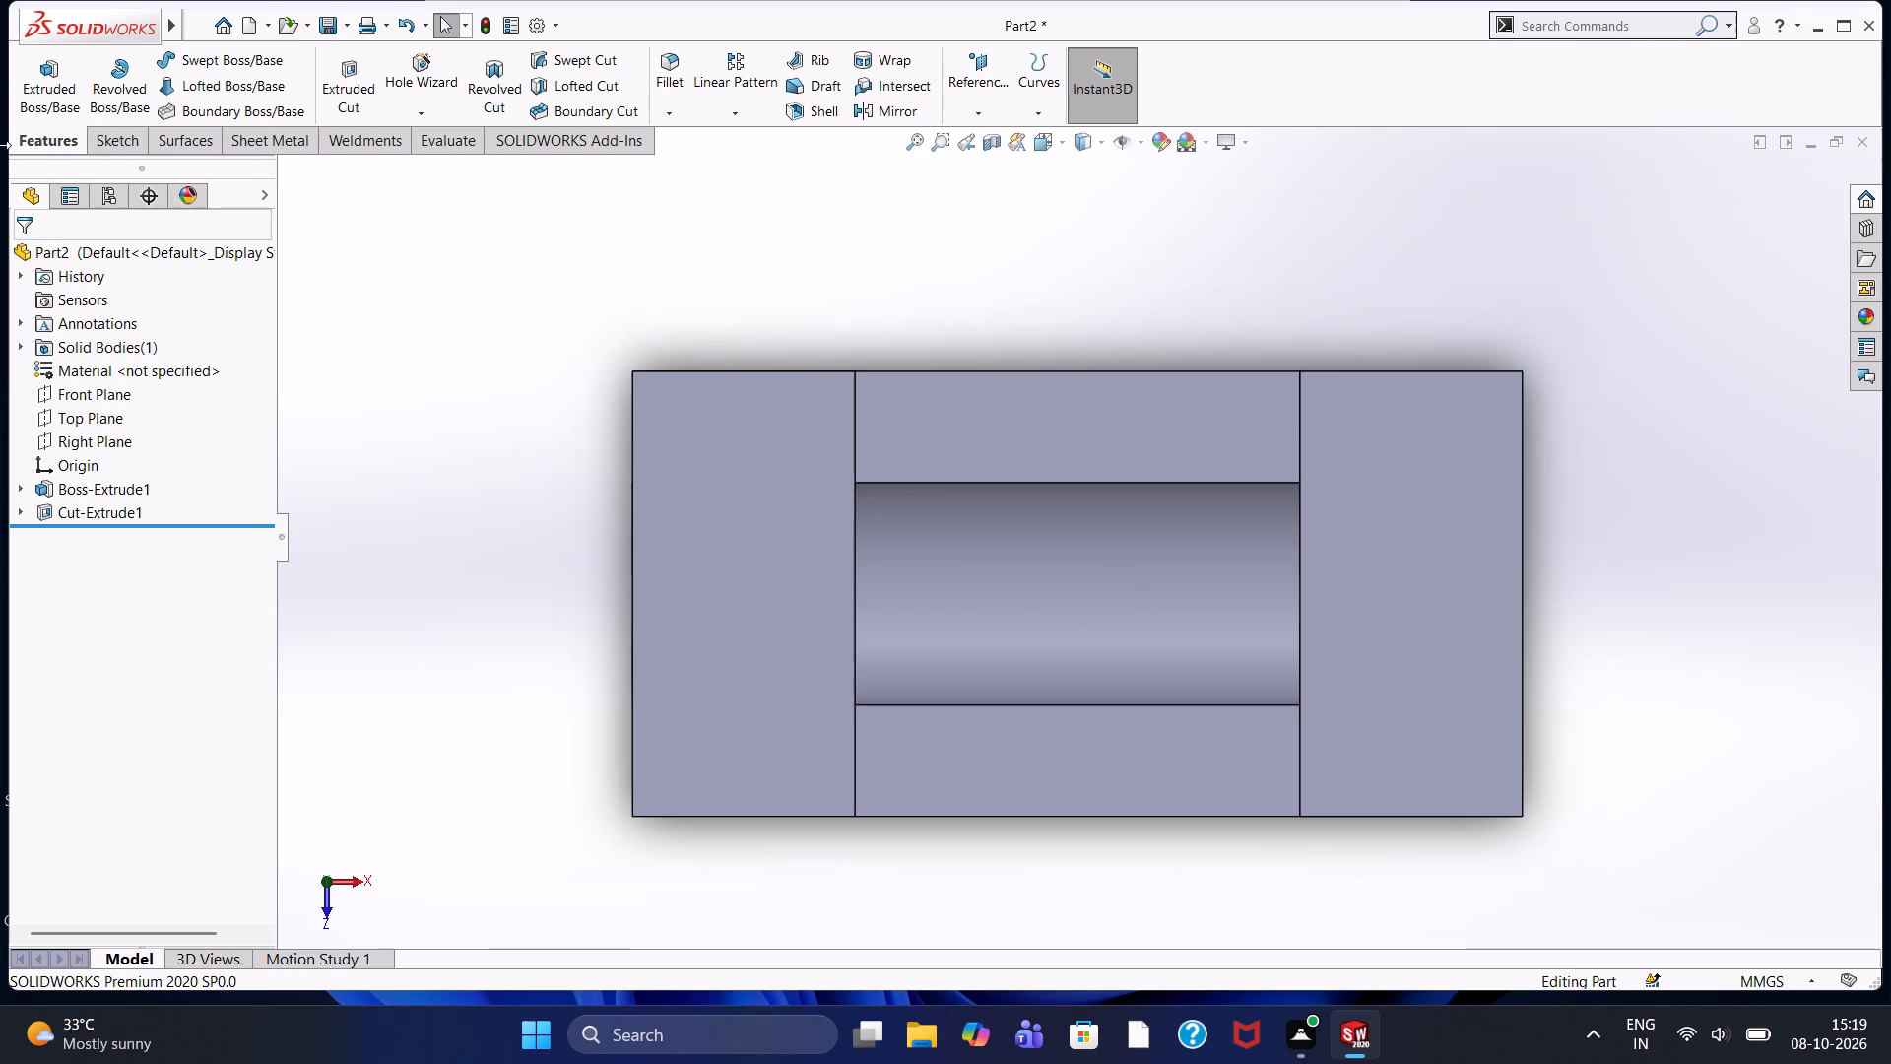
left_click(106, 138)
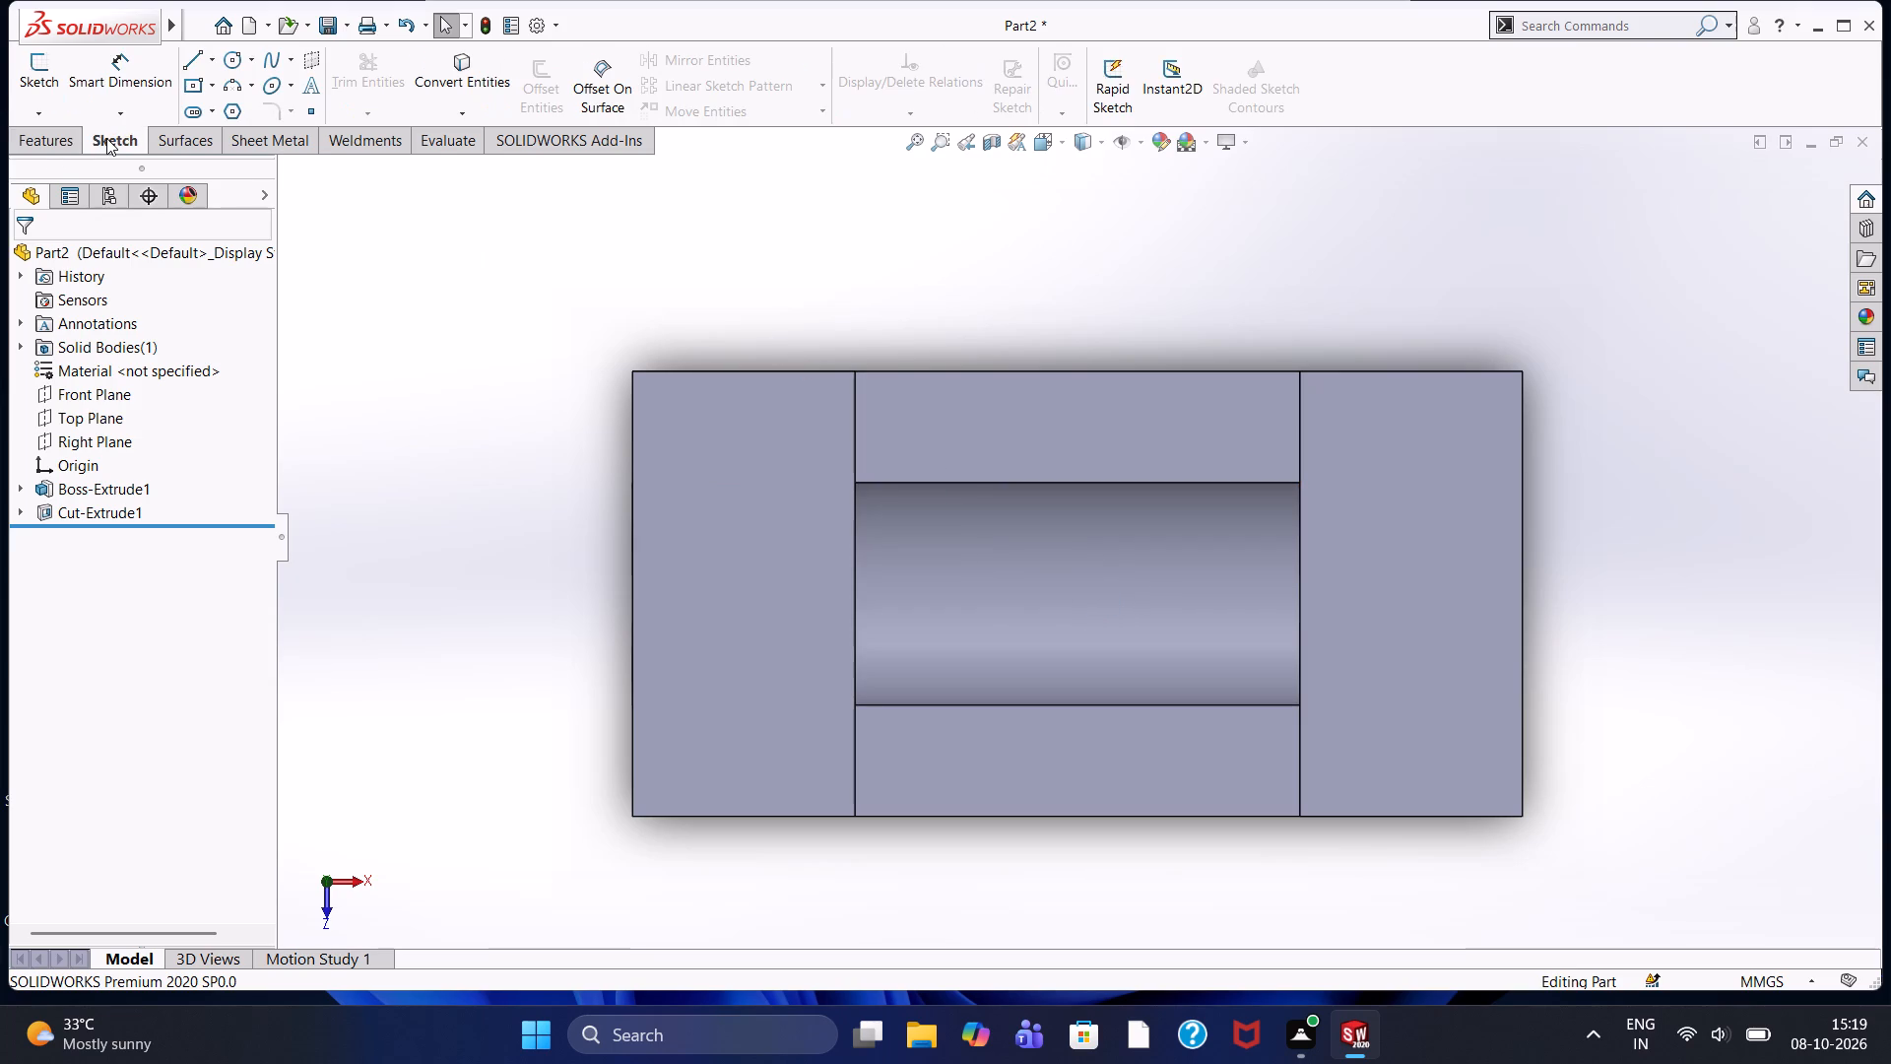
left_click(709, 586)
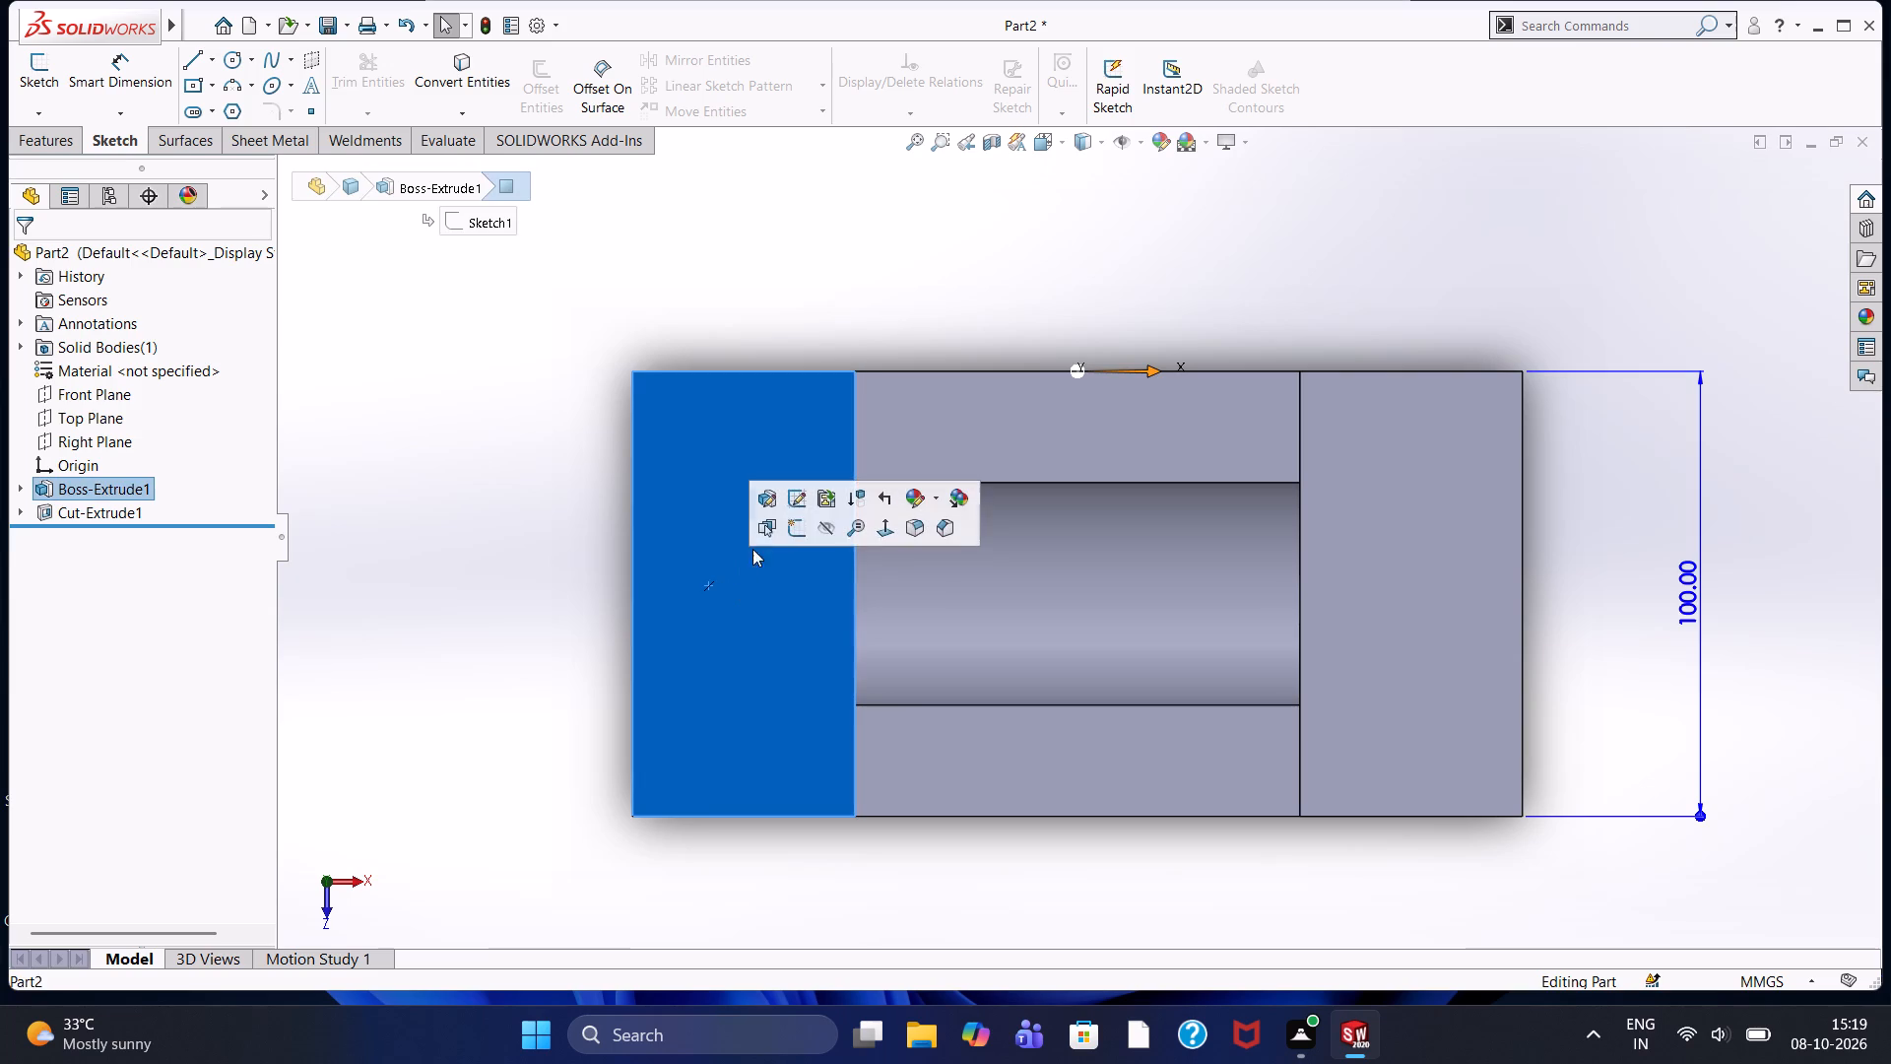
left_click(790, 529)
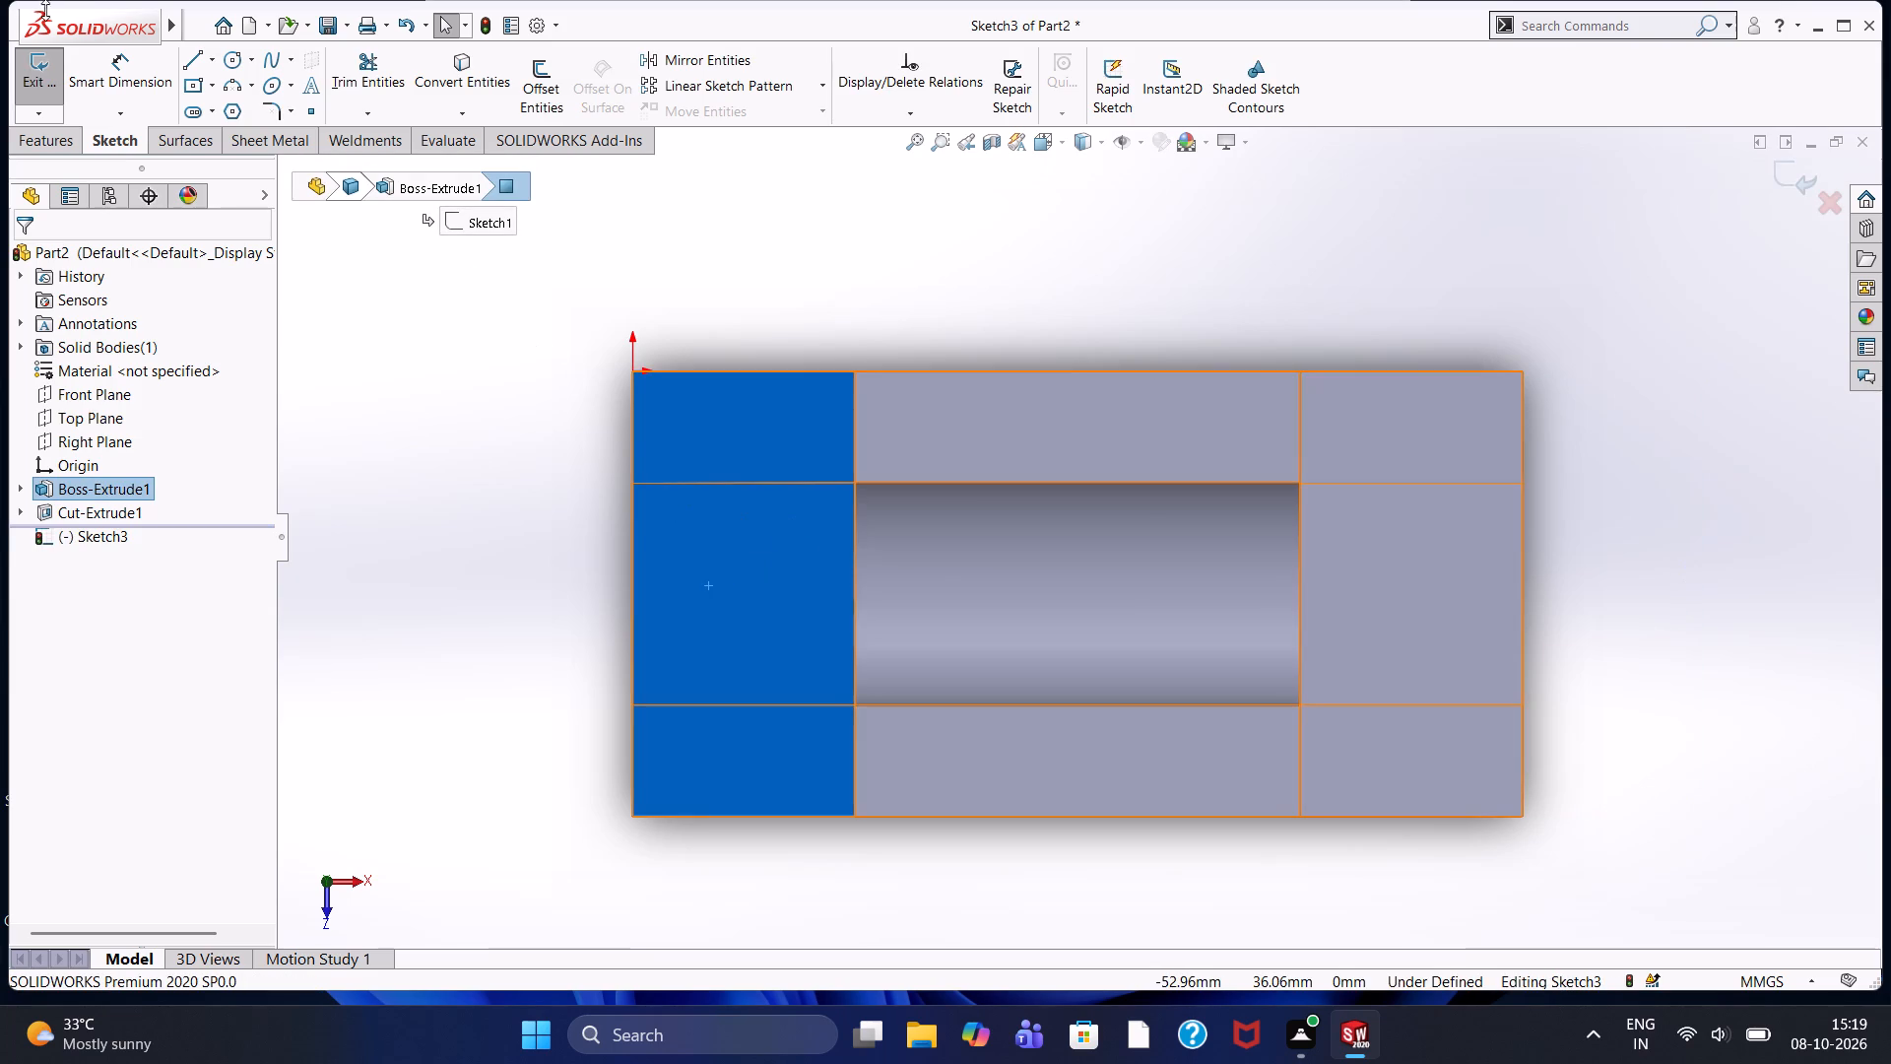
left_click(228, 60)
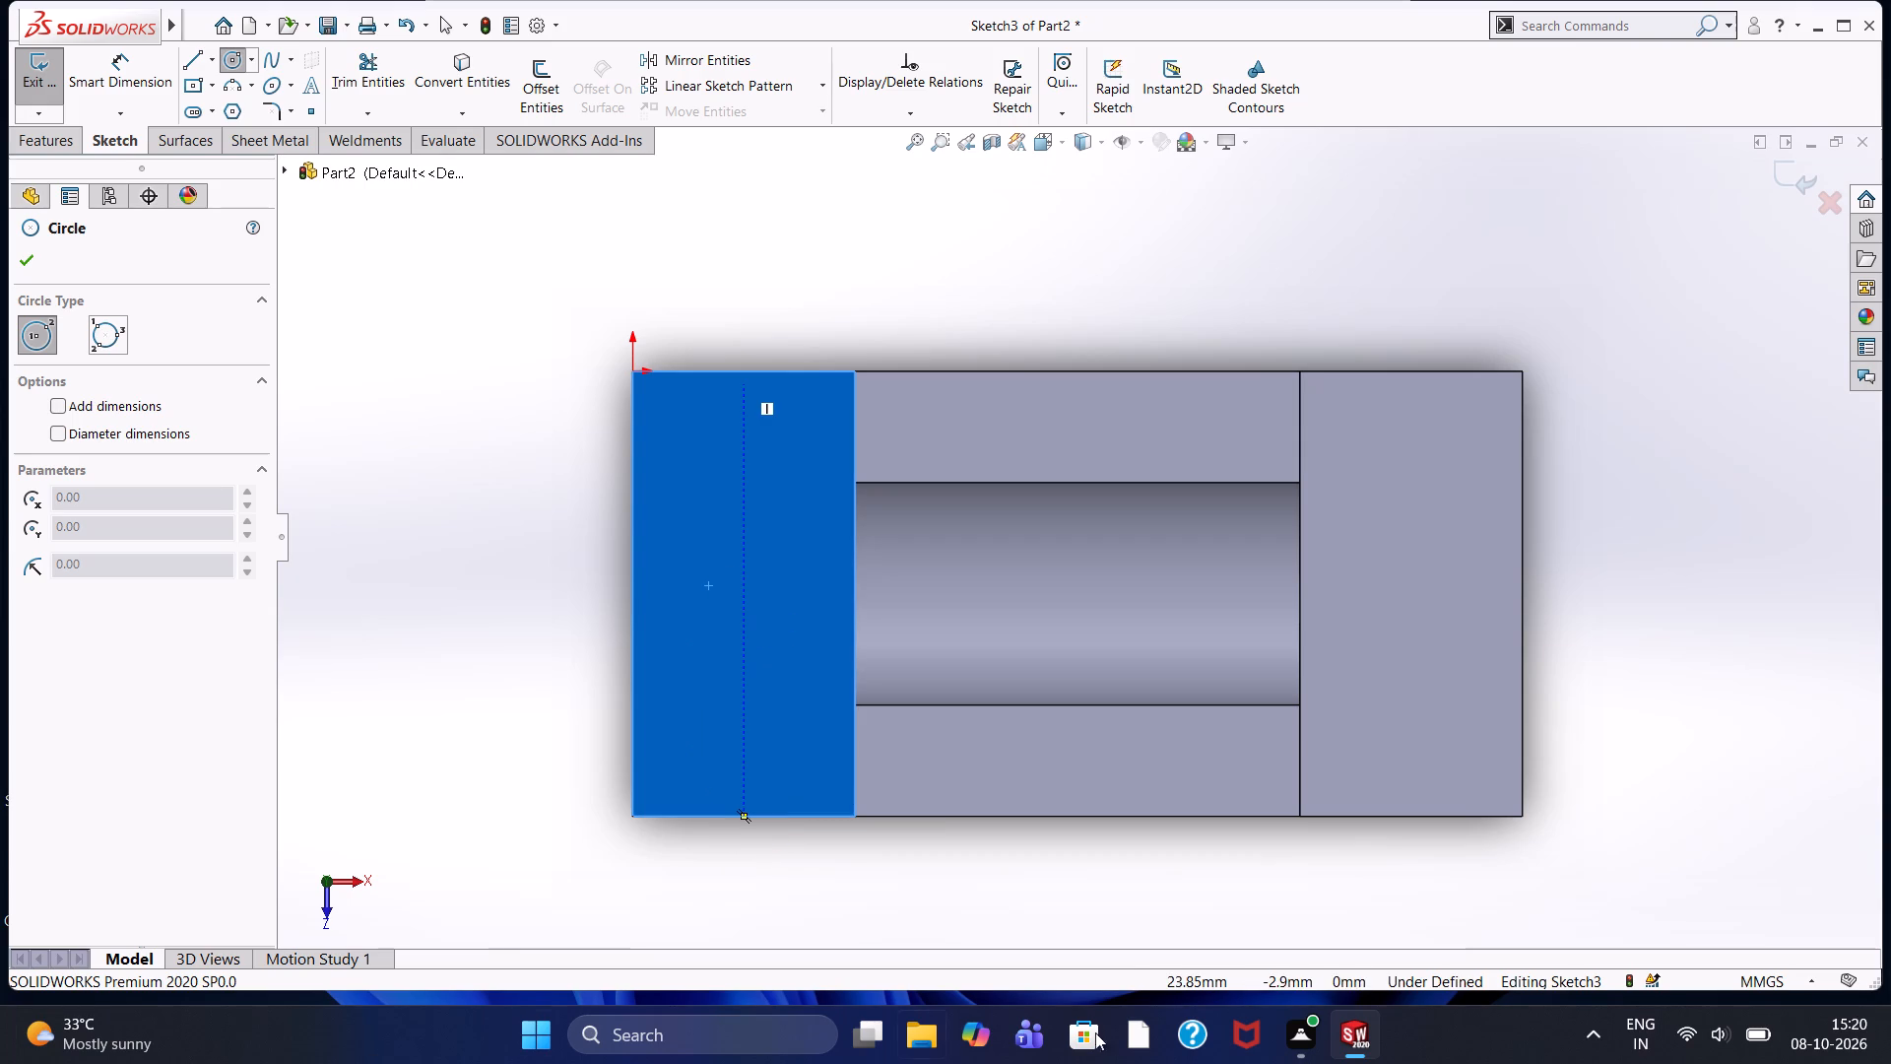
left_click(747, 594)
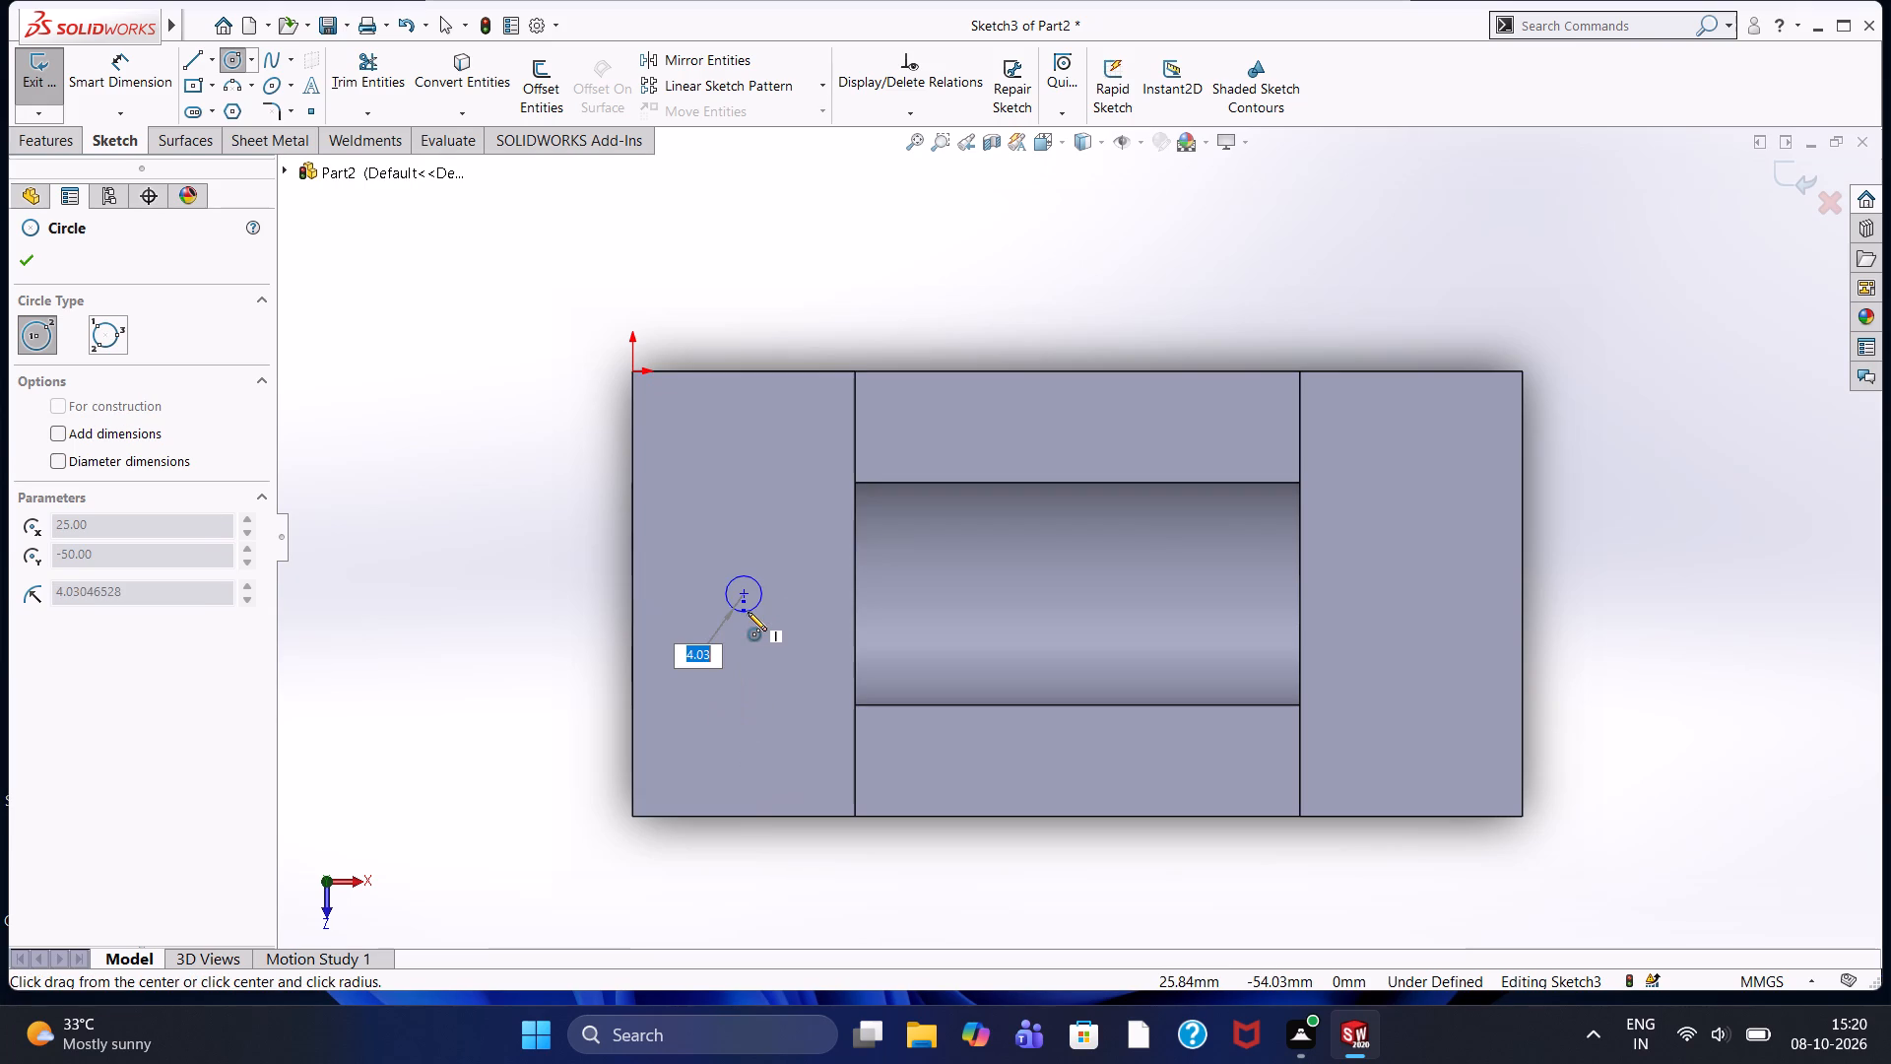
type("15")
key("Return")
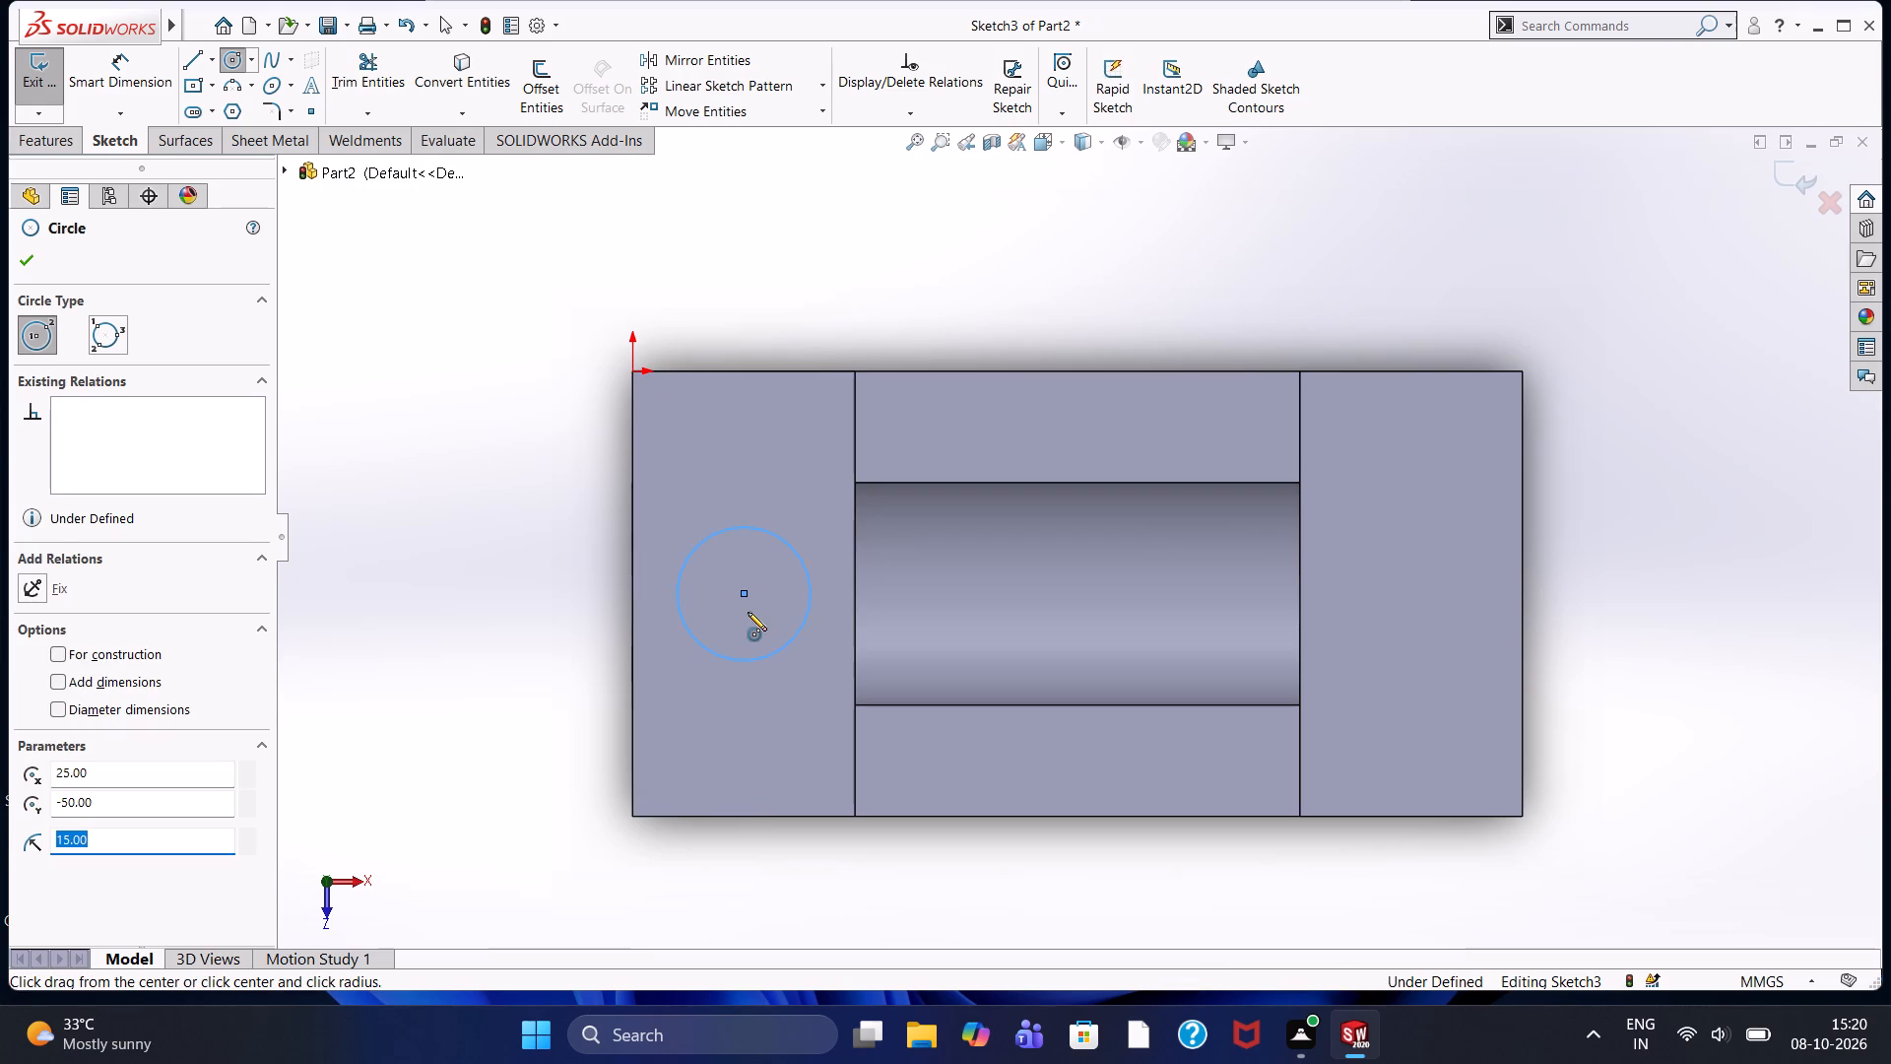
key("Escape")
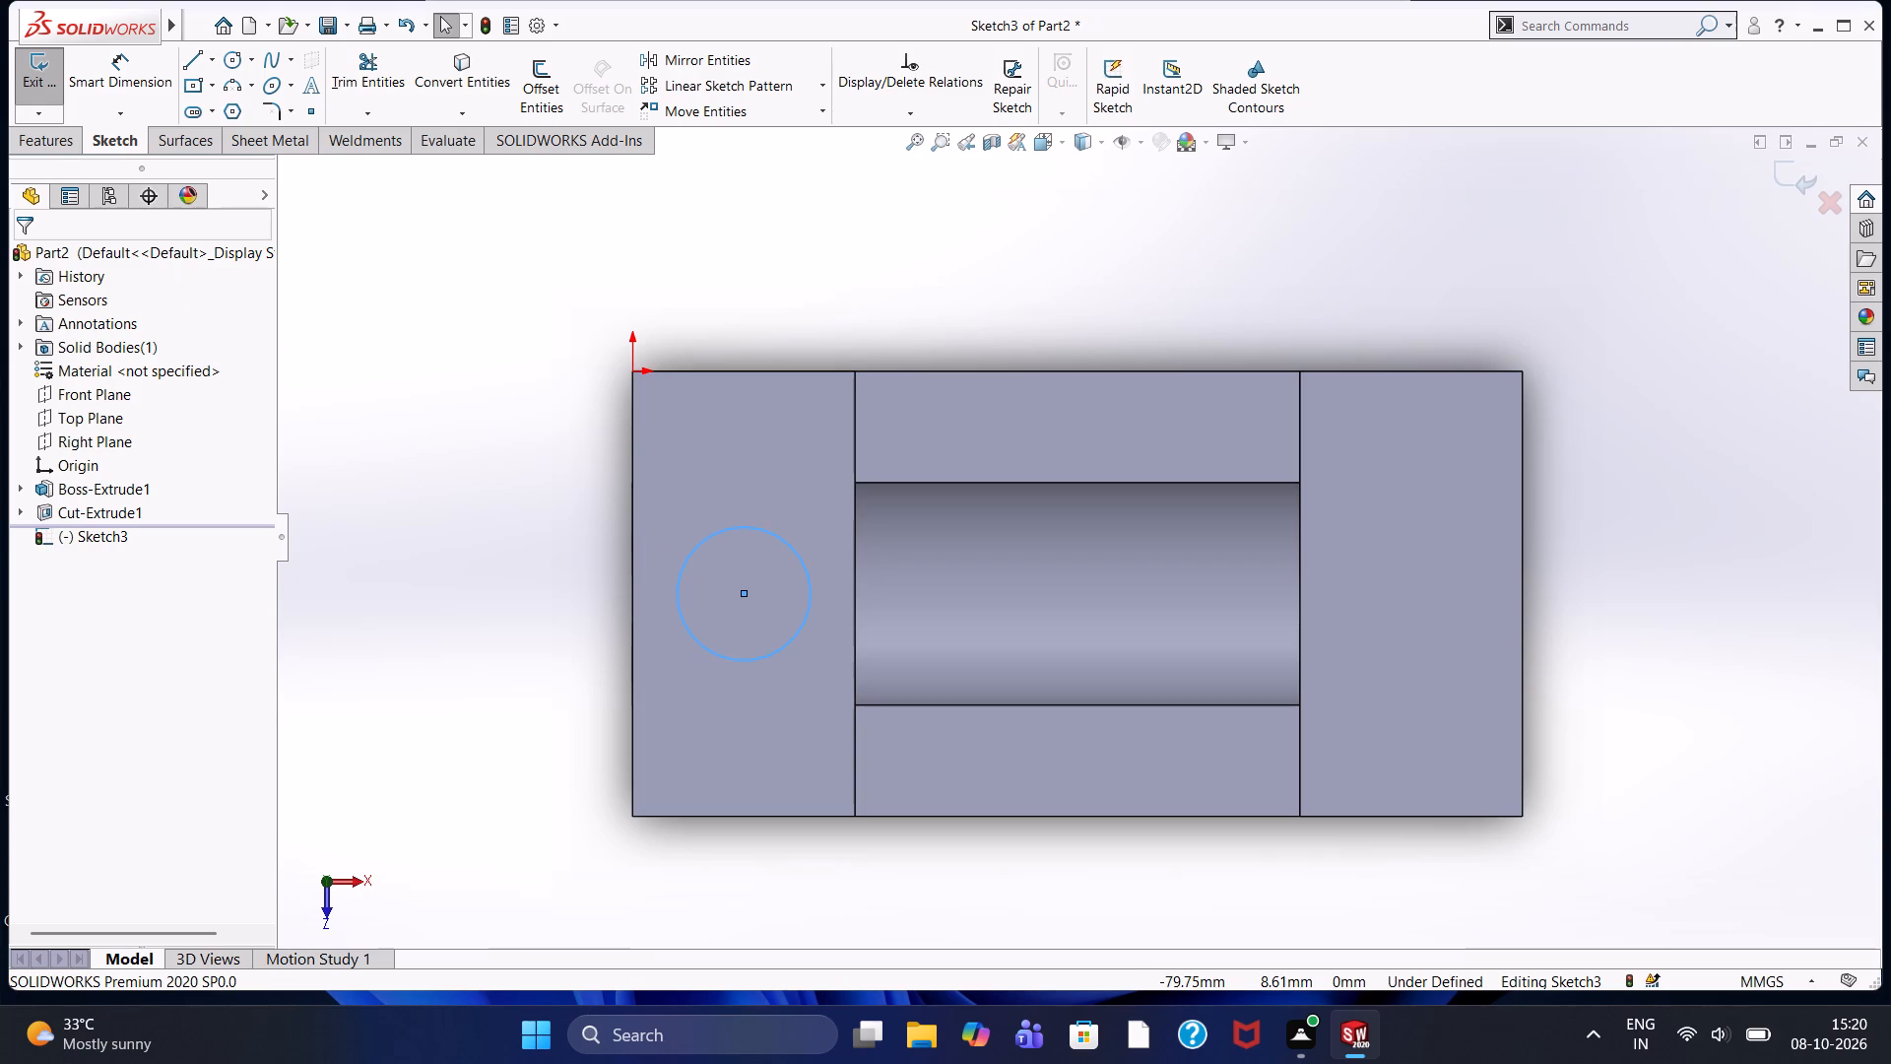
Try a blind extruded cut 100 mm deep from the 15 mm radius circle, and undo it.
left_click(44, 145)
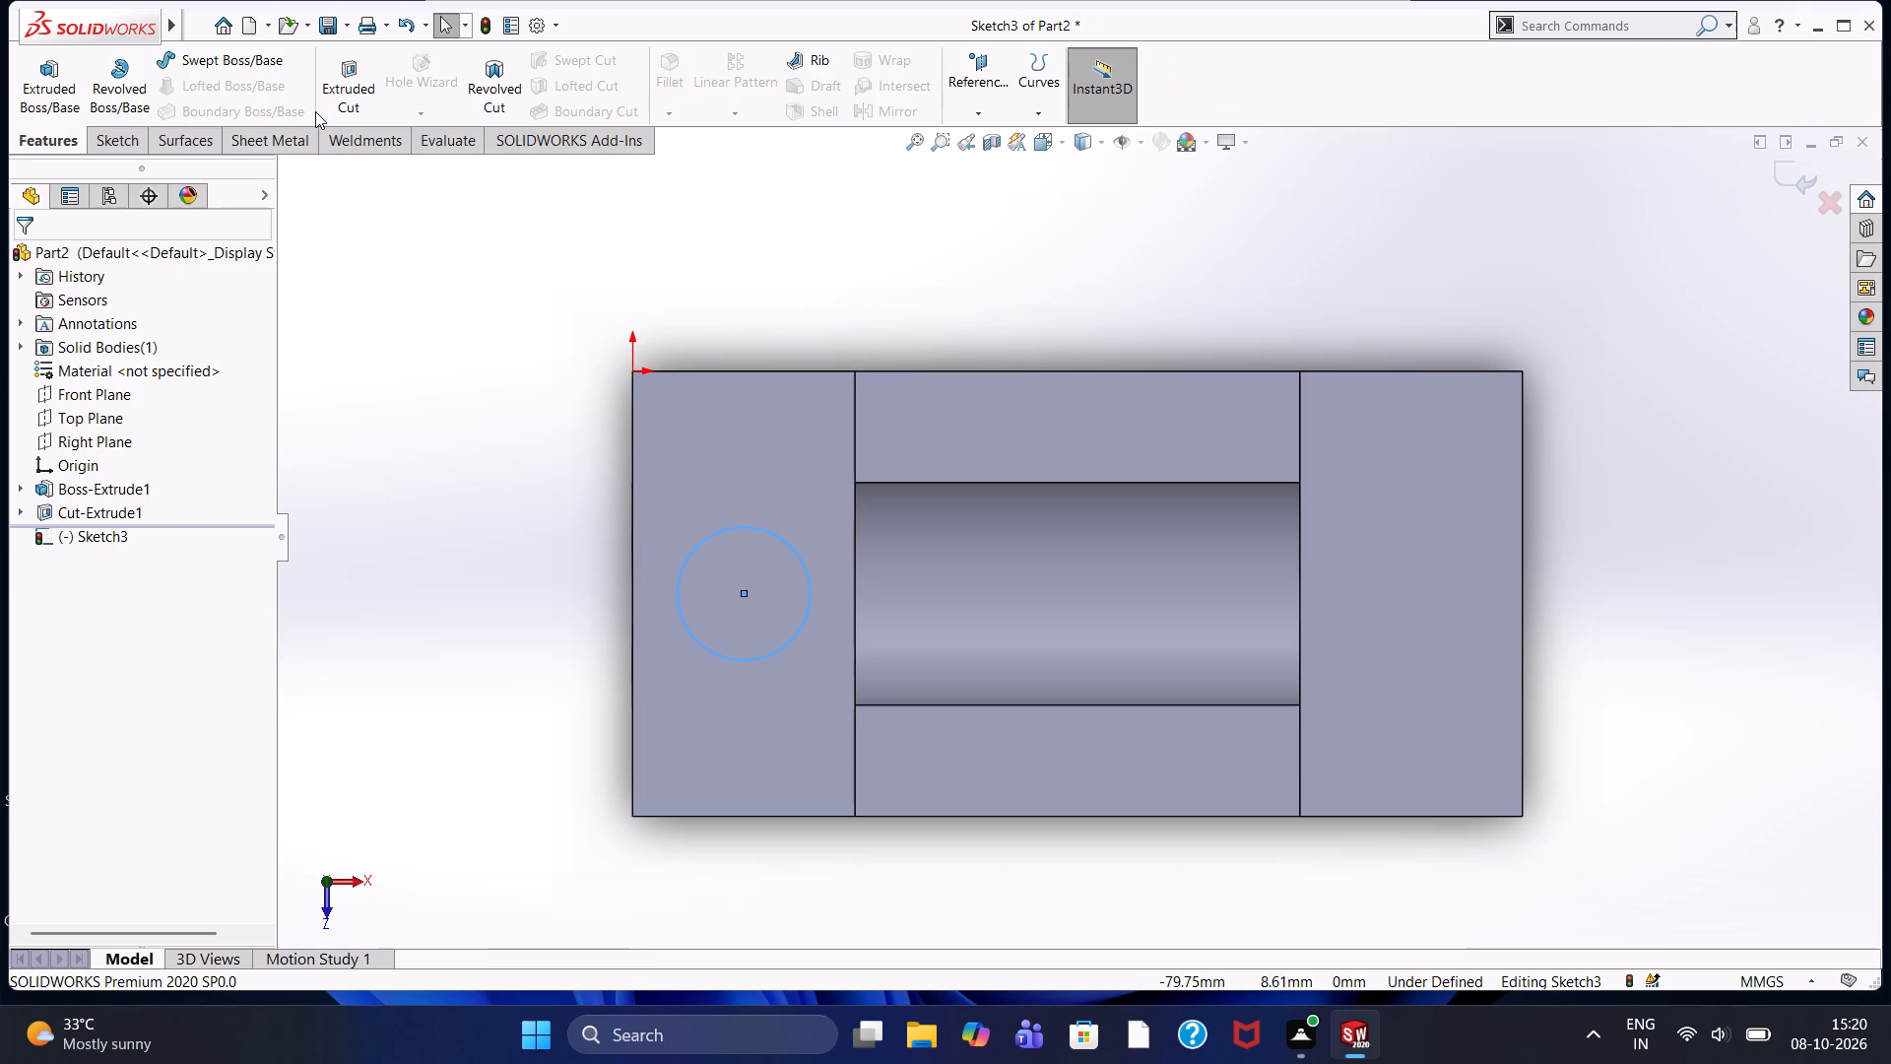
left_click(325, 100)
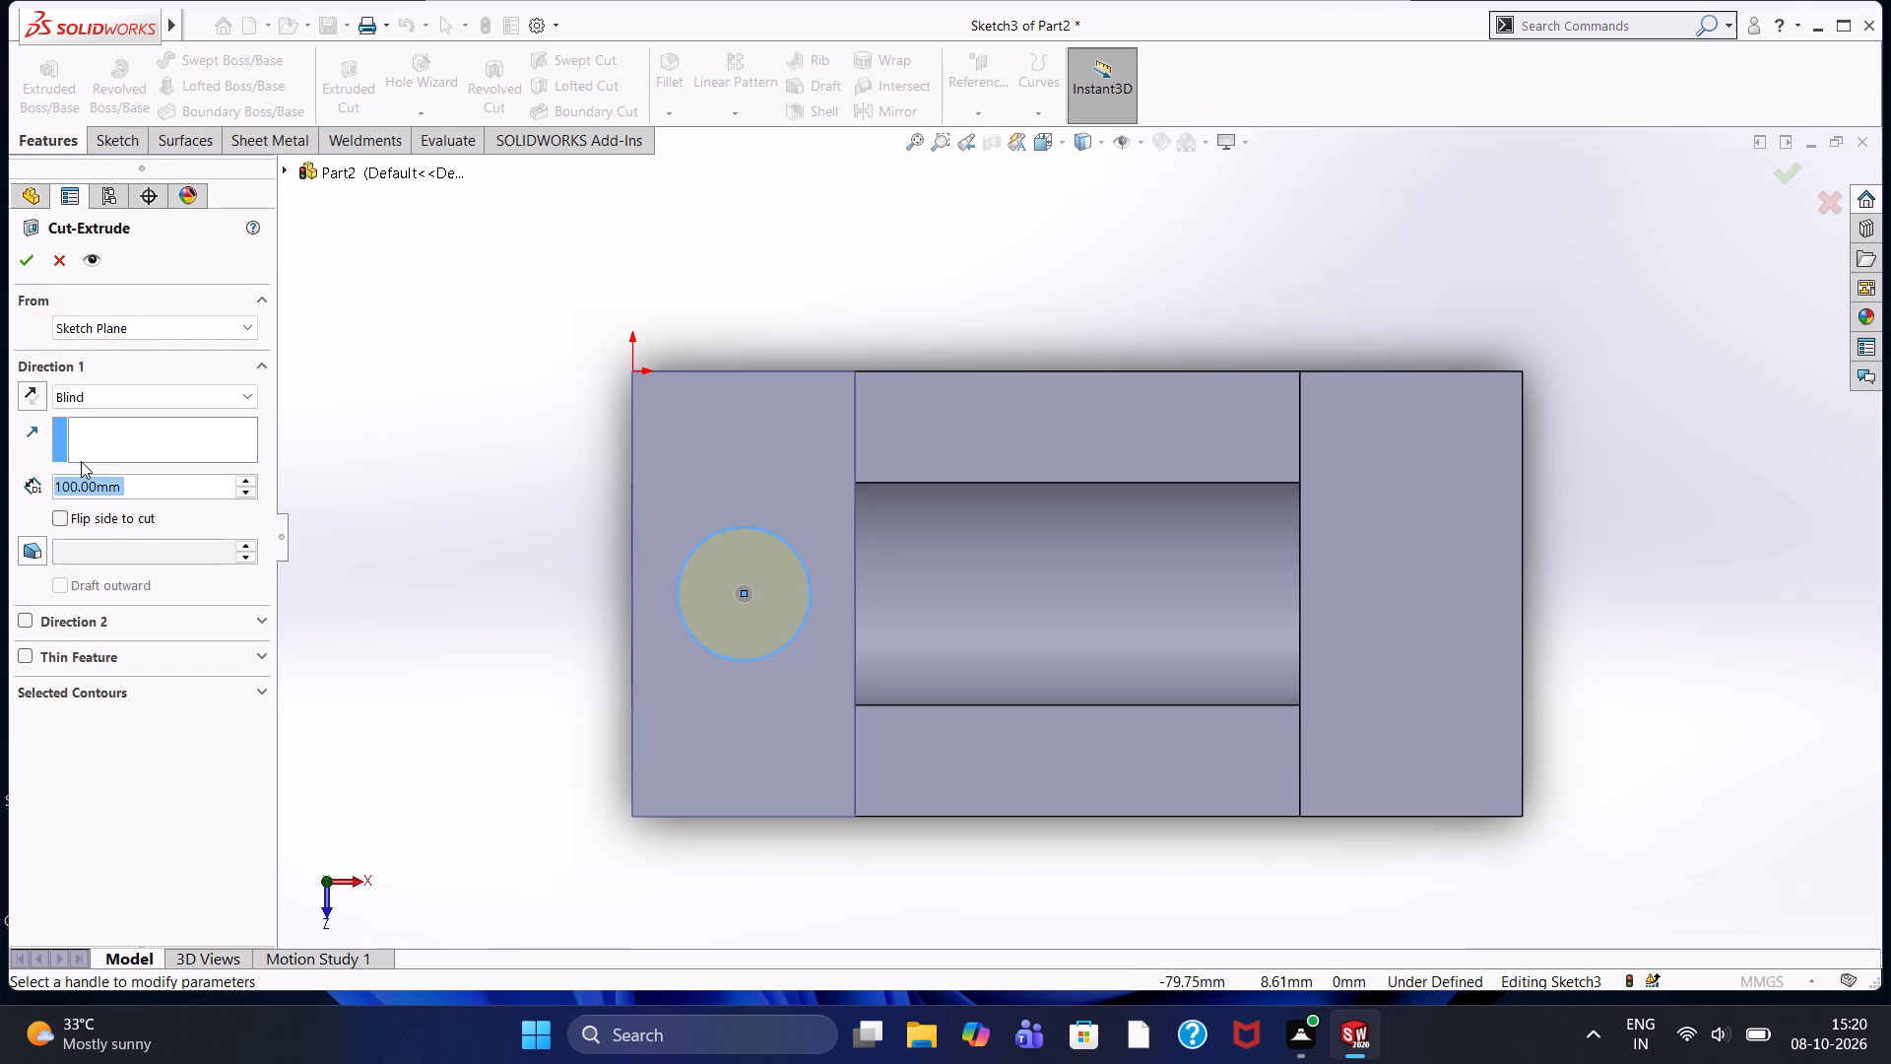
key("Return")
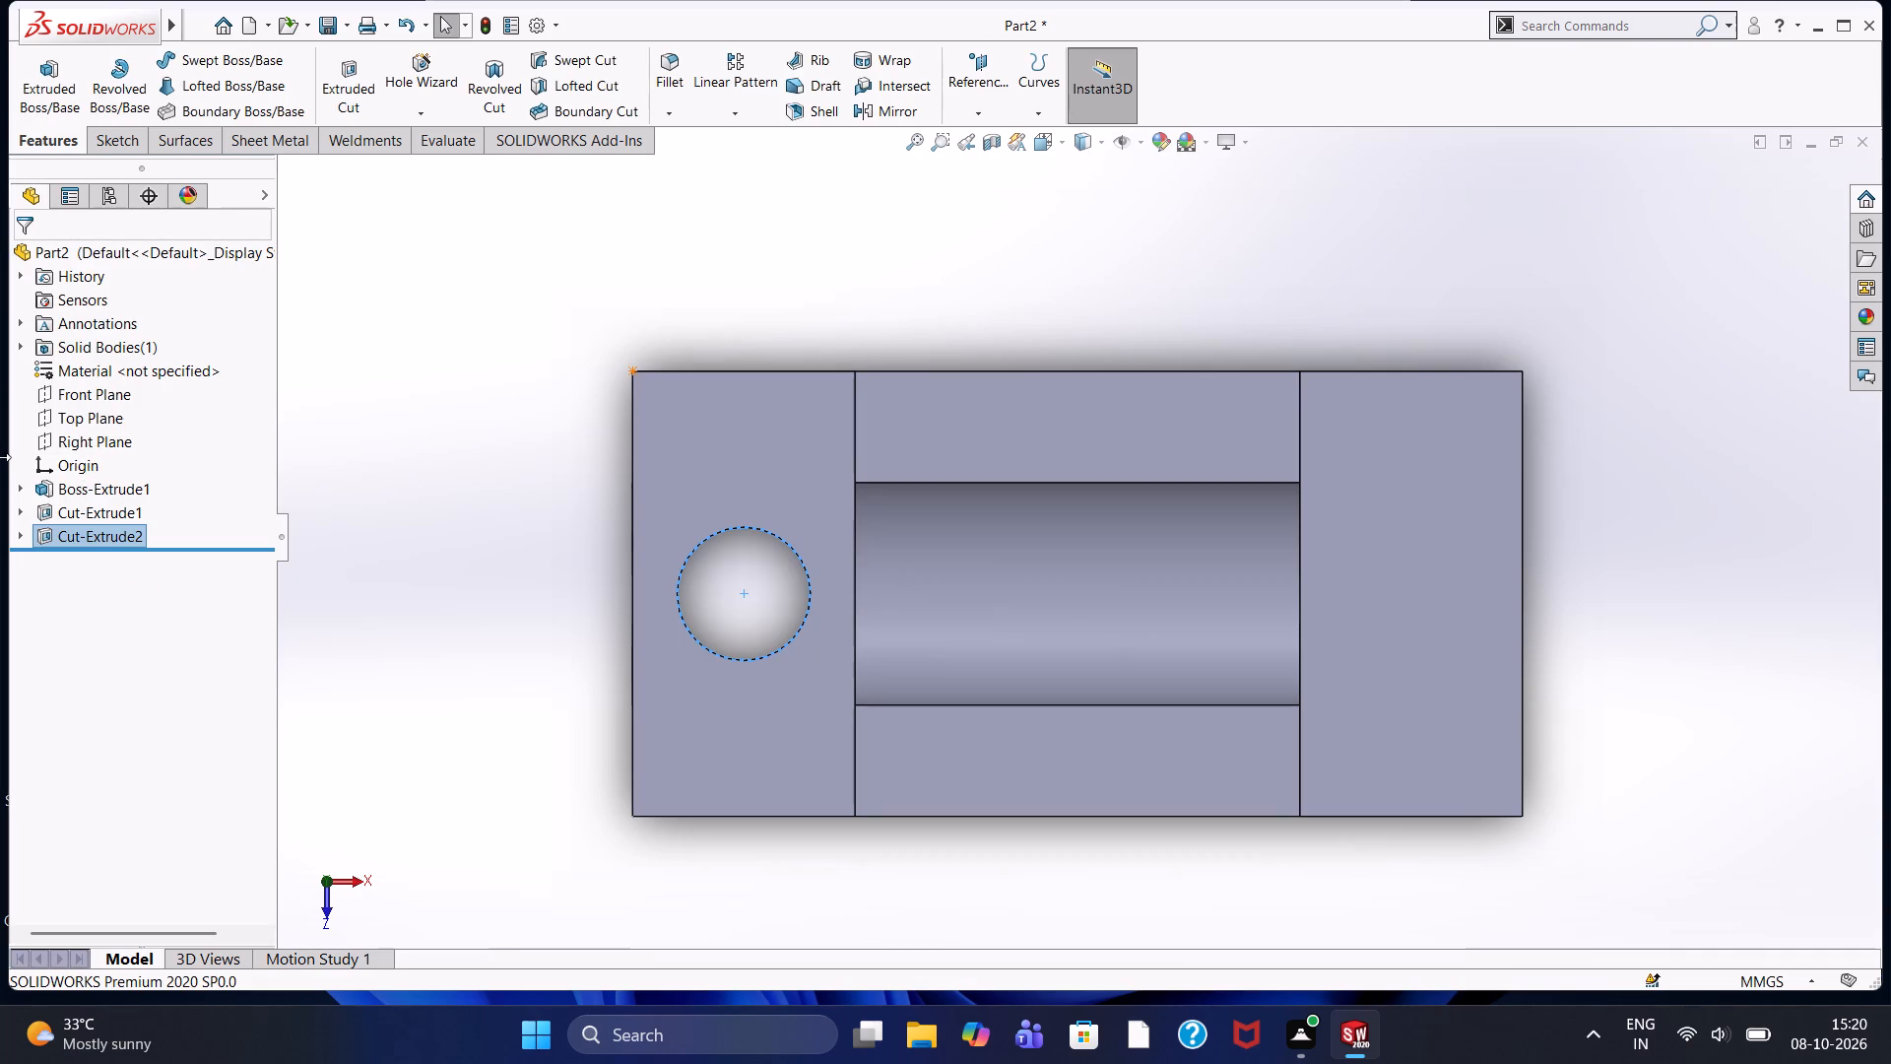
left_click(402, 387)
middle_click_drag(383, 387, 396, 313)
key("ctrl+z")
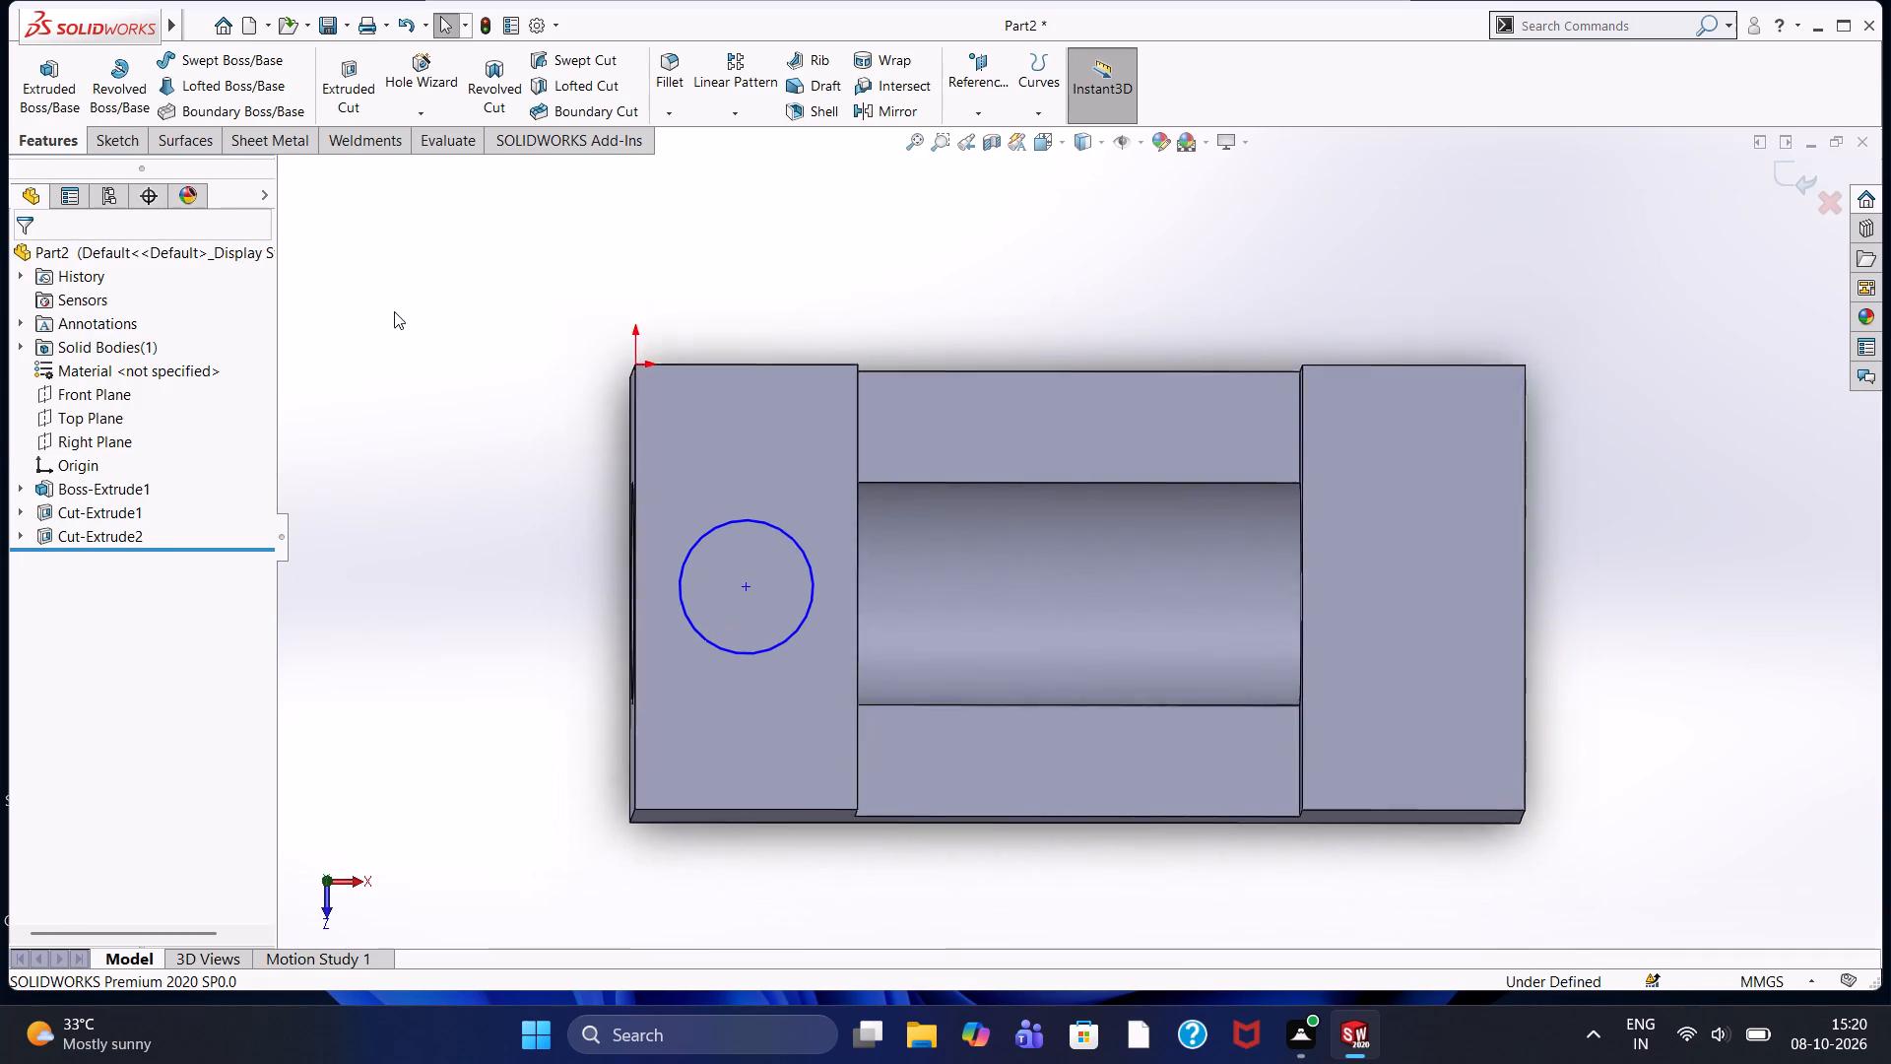
Cut the 15 mm radius circle blind to a depth of 10 mm into the upright at the origin end.
middle_click_drag(495, 614, 588, 509)
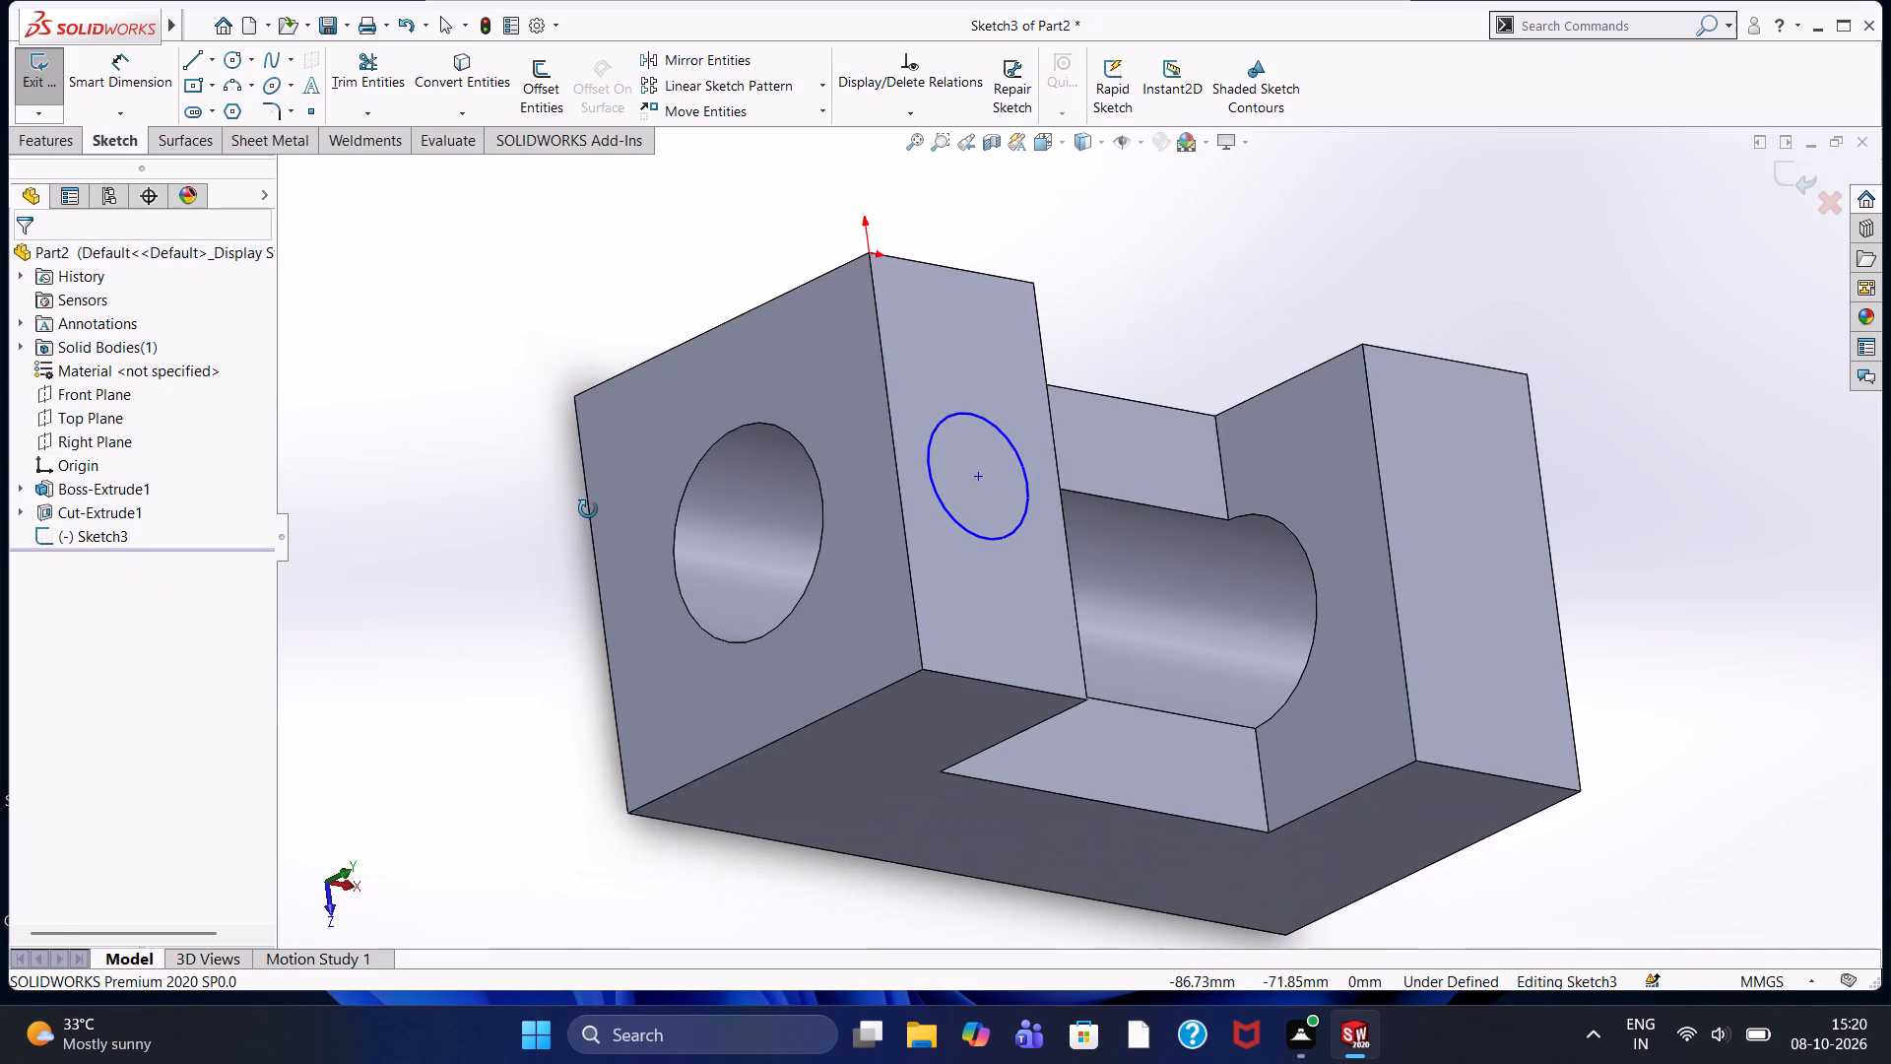
middle_click_drag(588, 509, 573, 509)
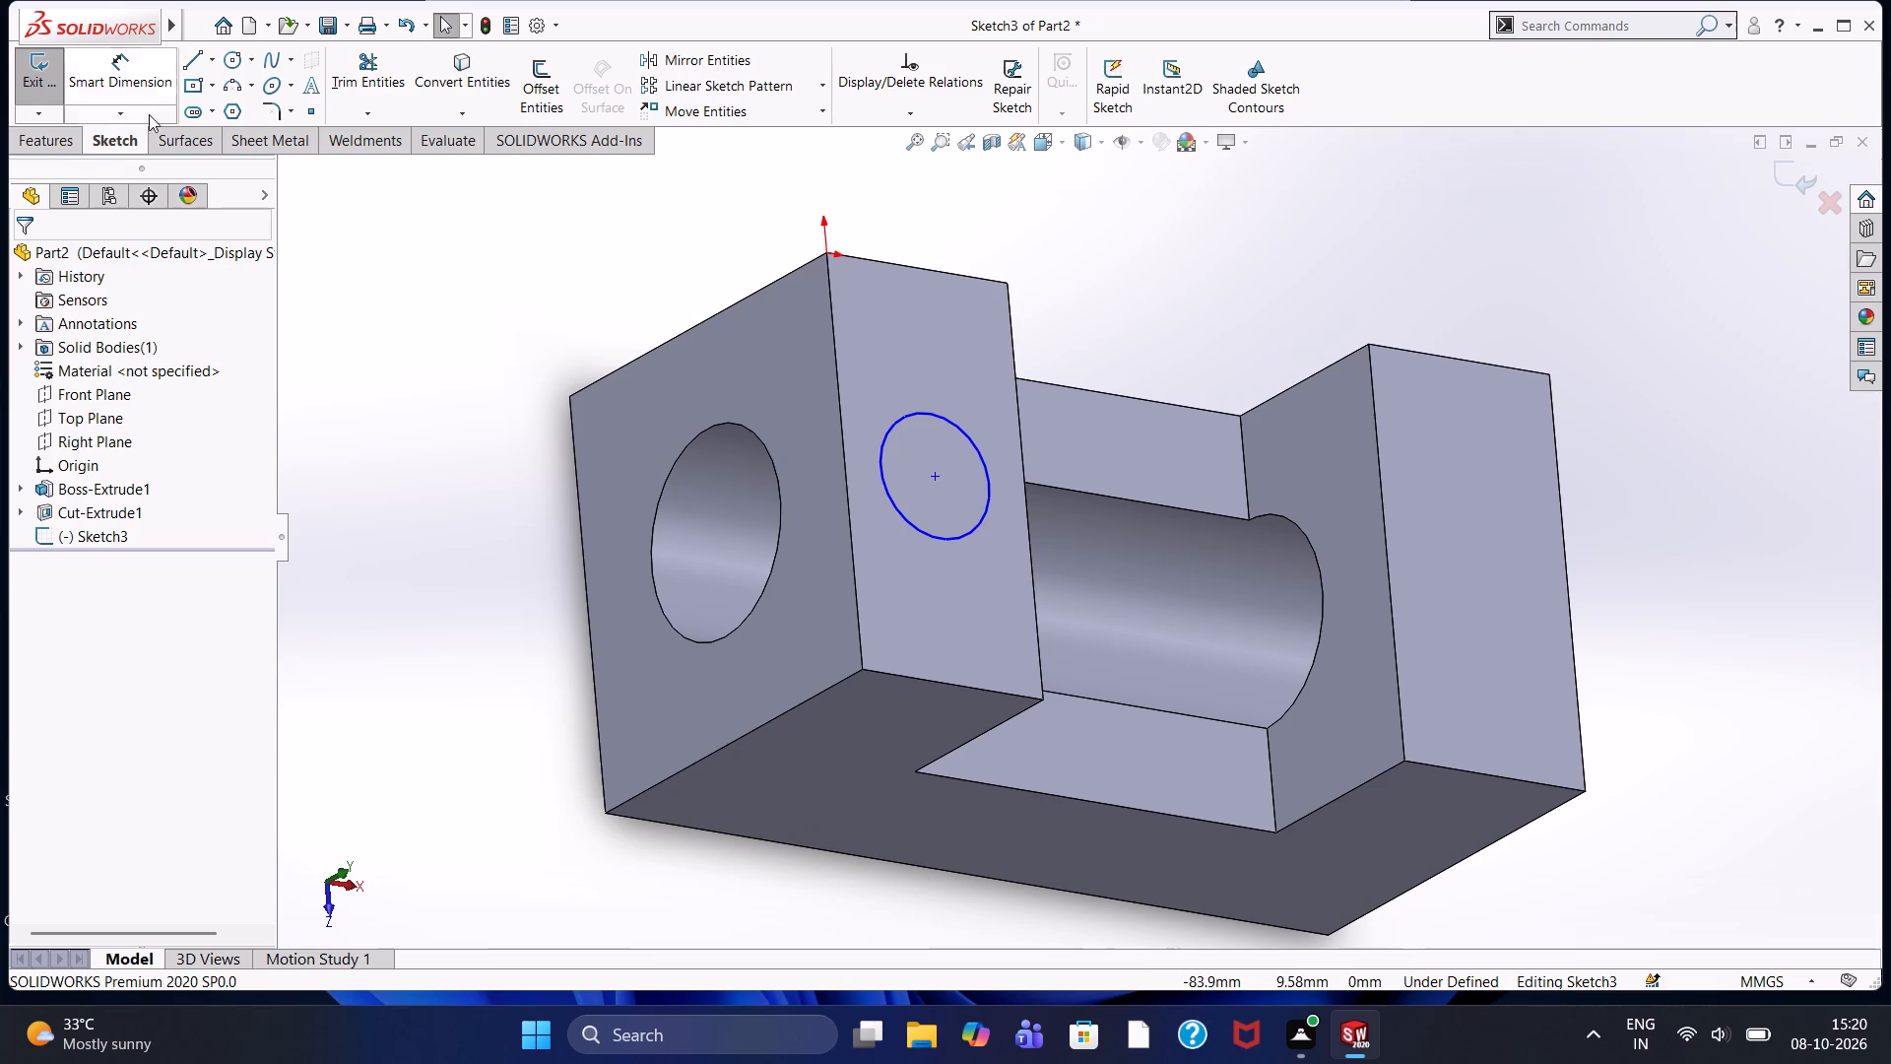
left_click(66, 144)
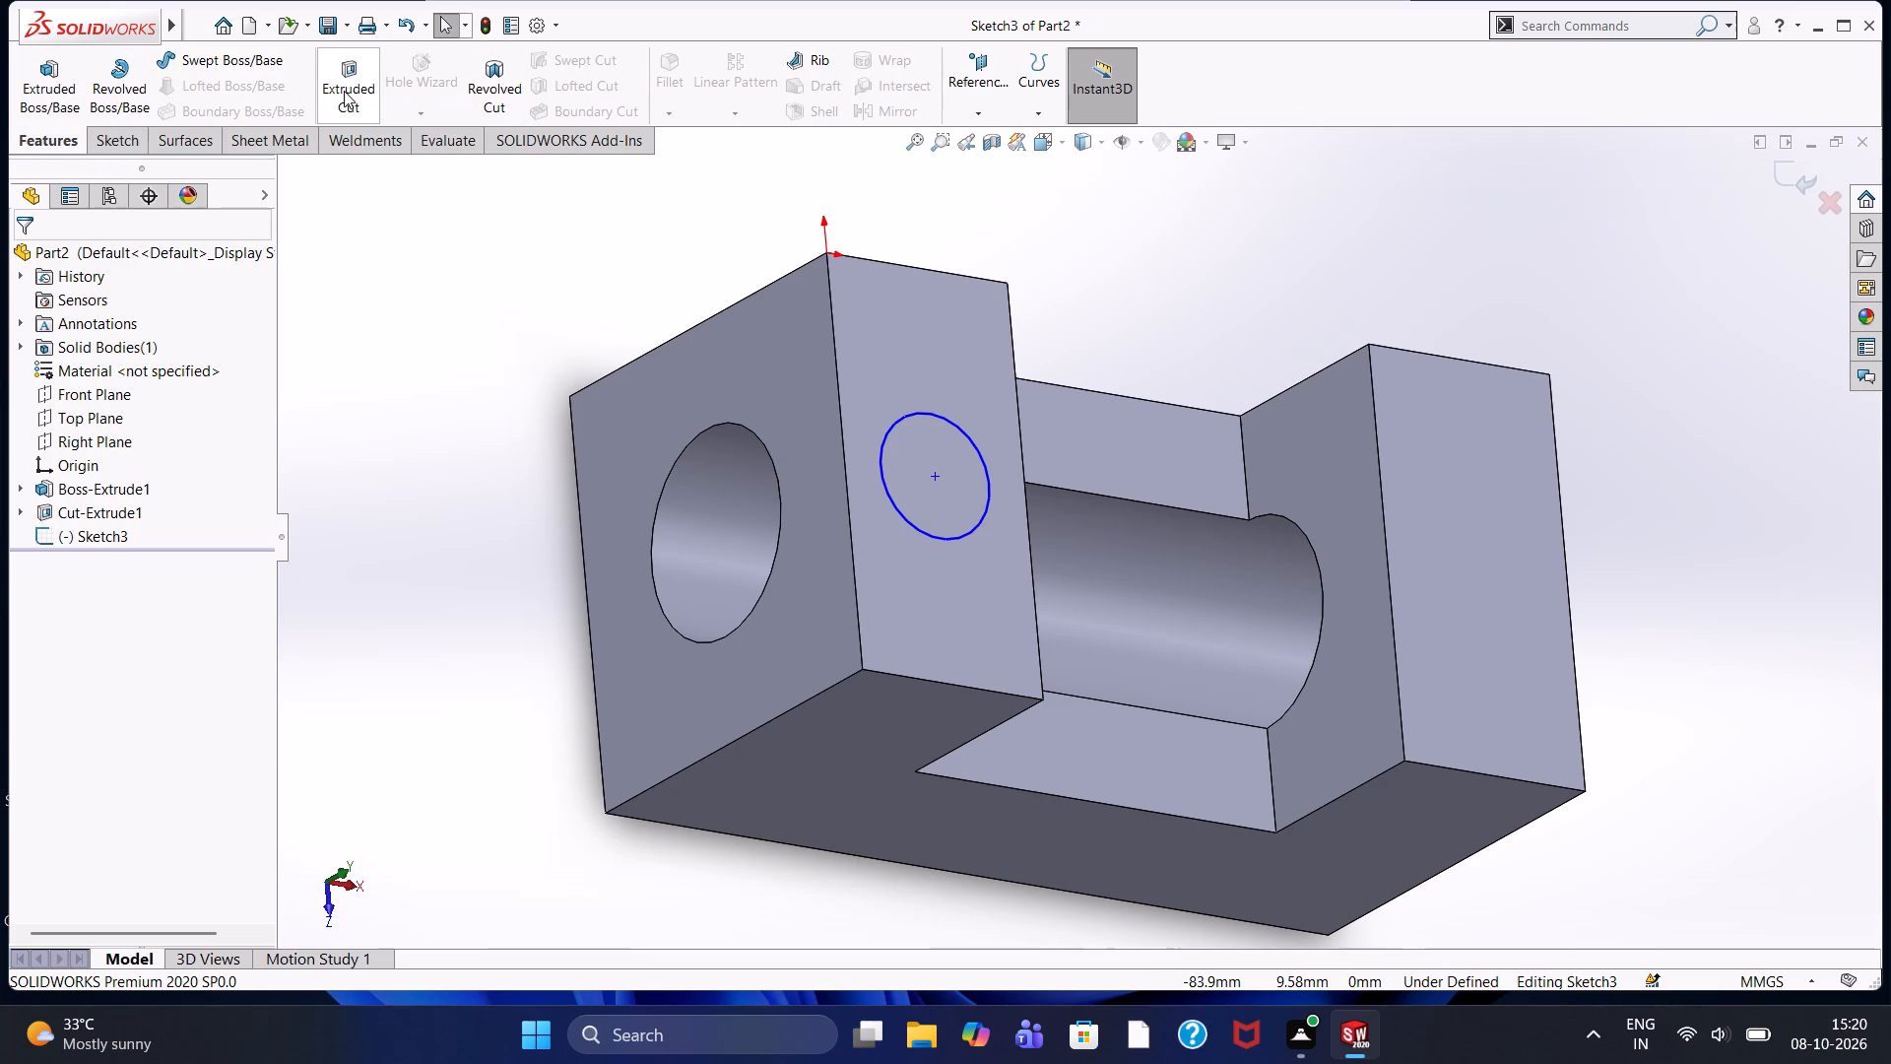
left_click(344, 91)
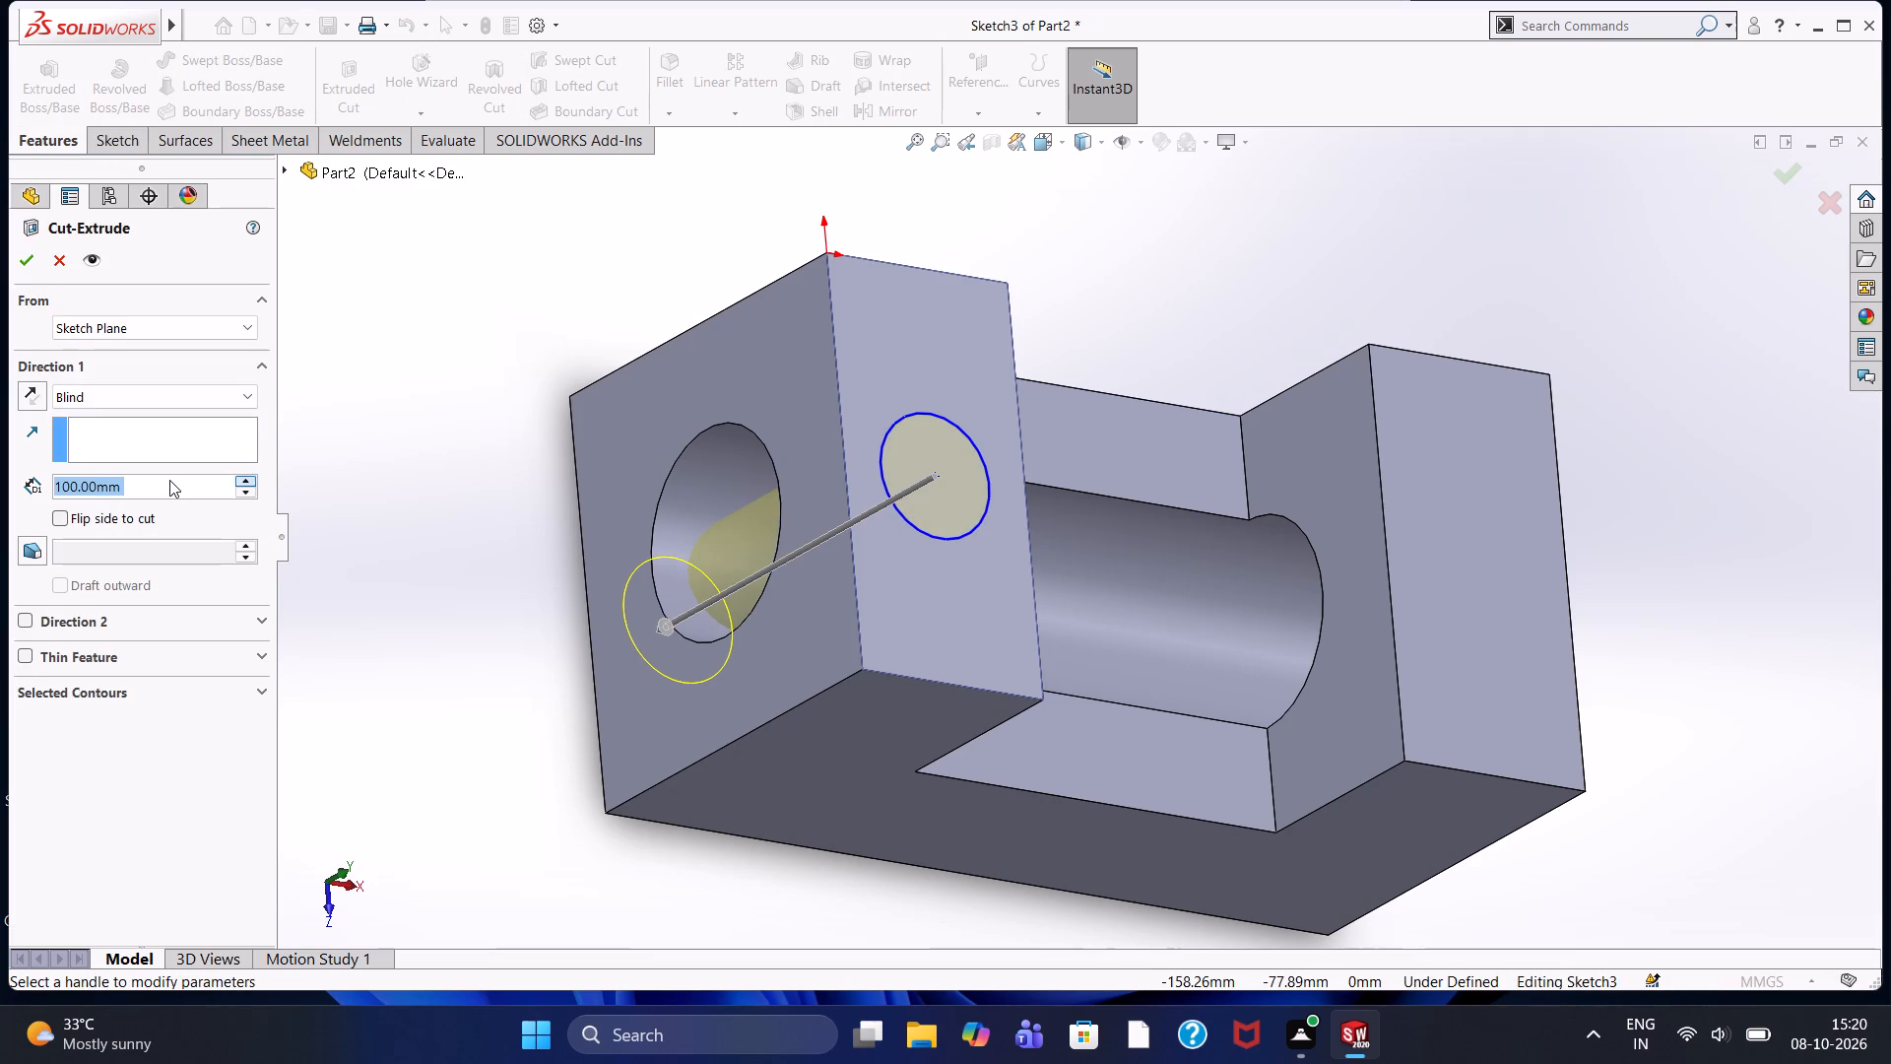
type("10")
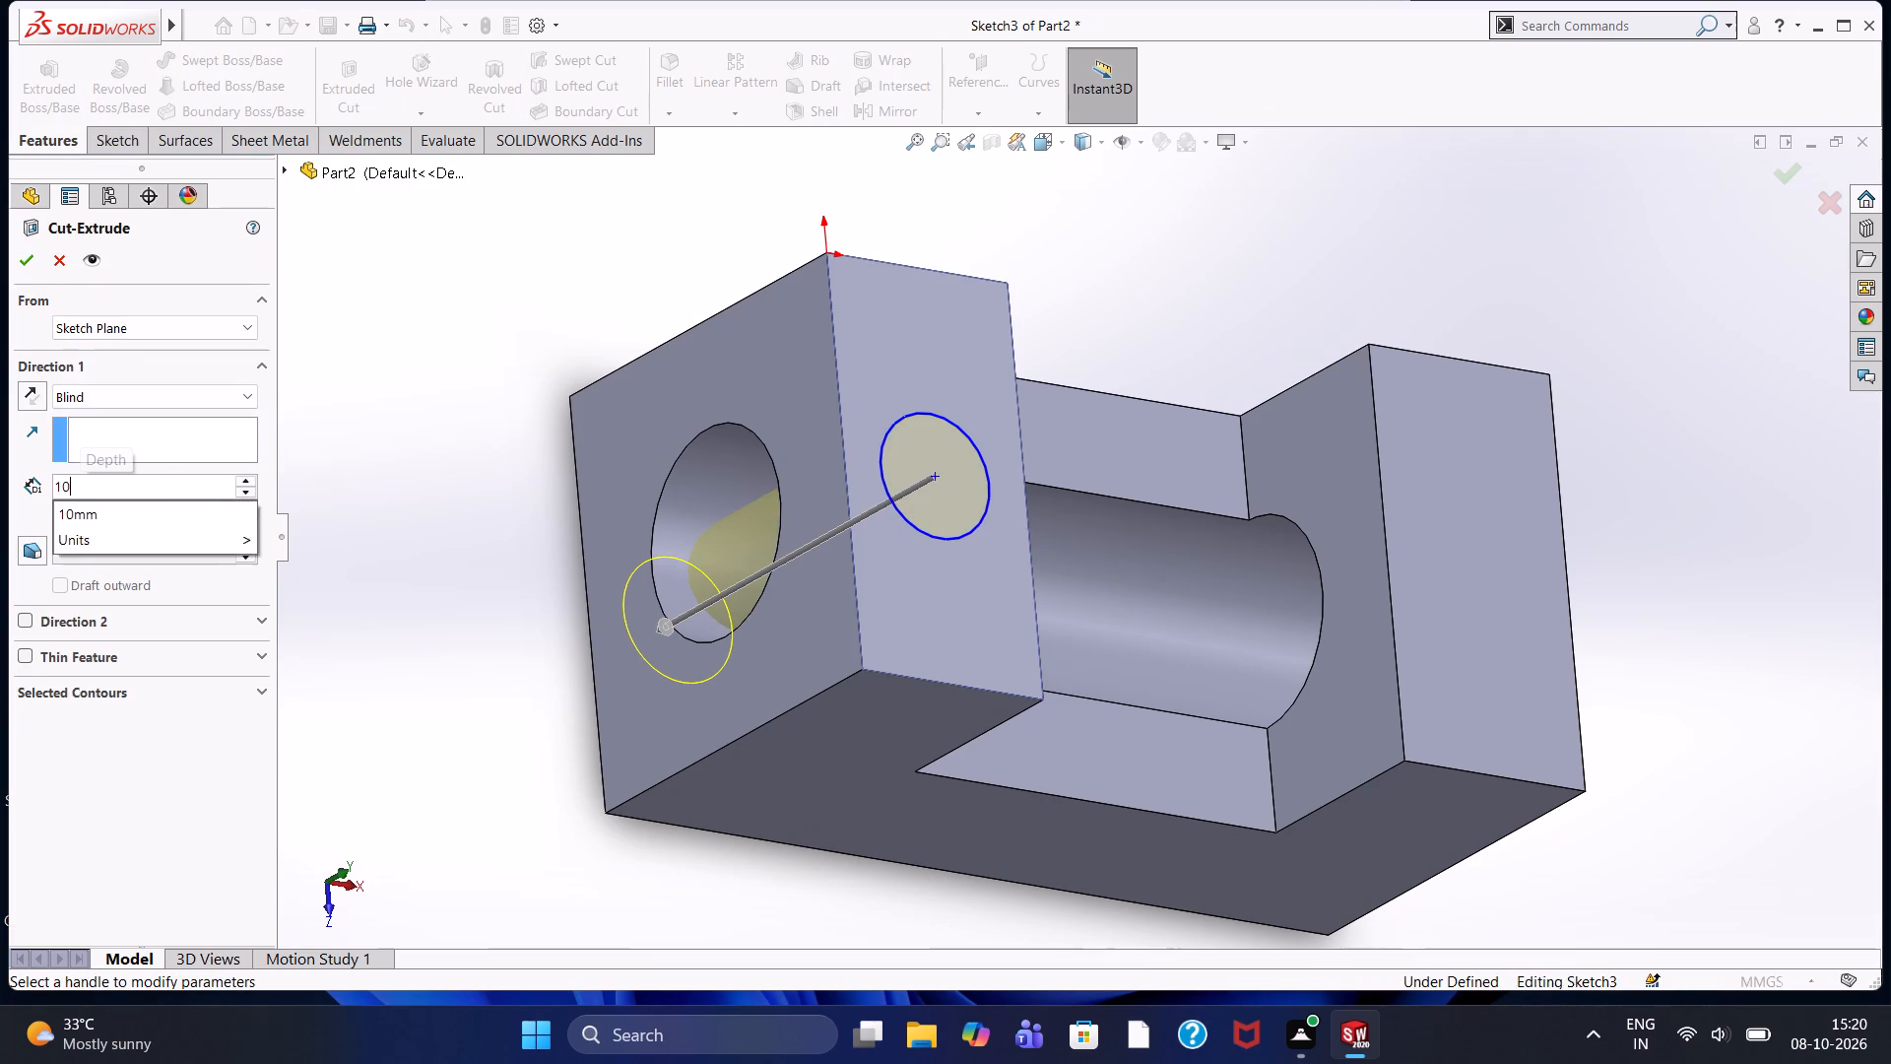
key("Return")
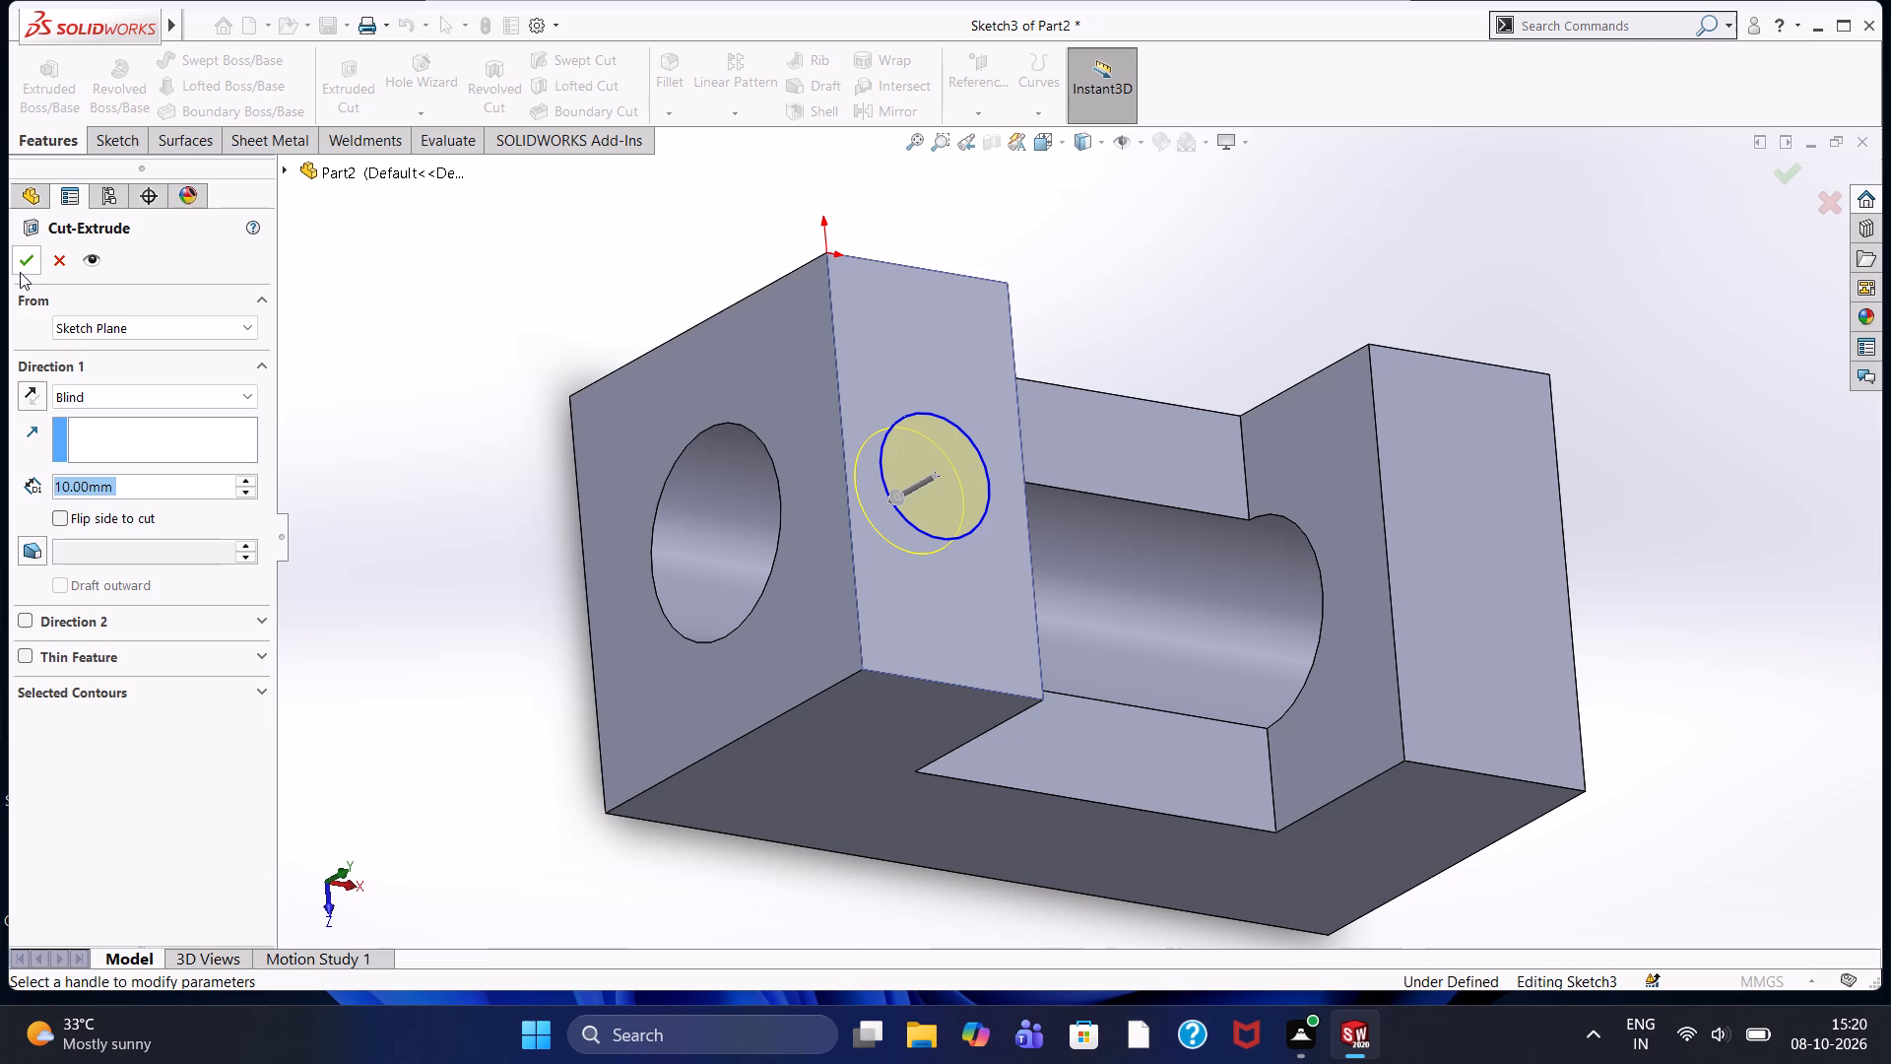
left_click(20, 272)
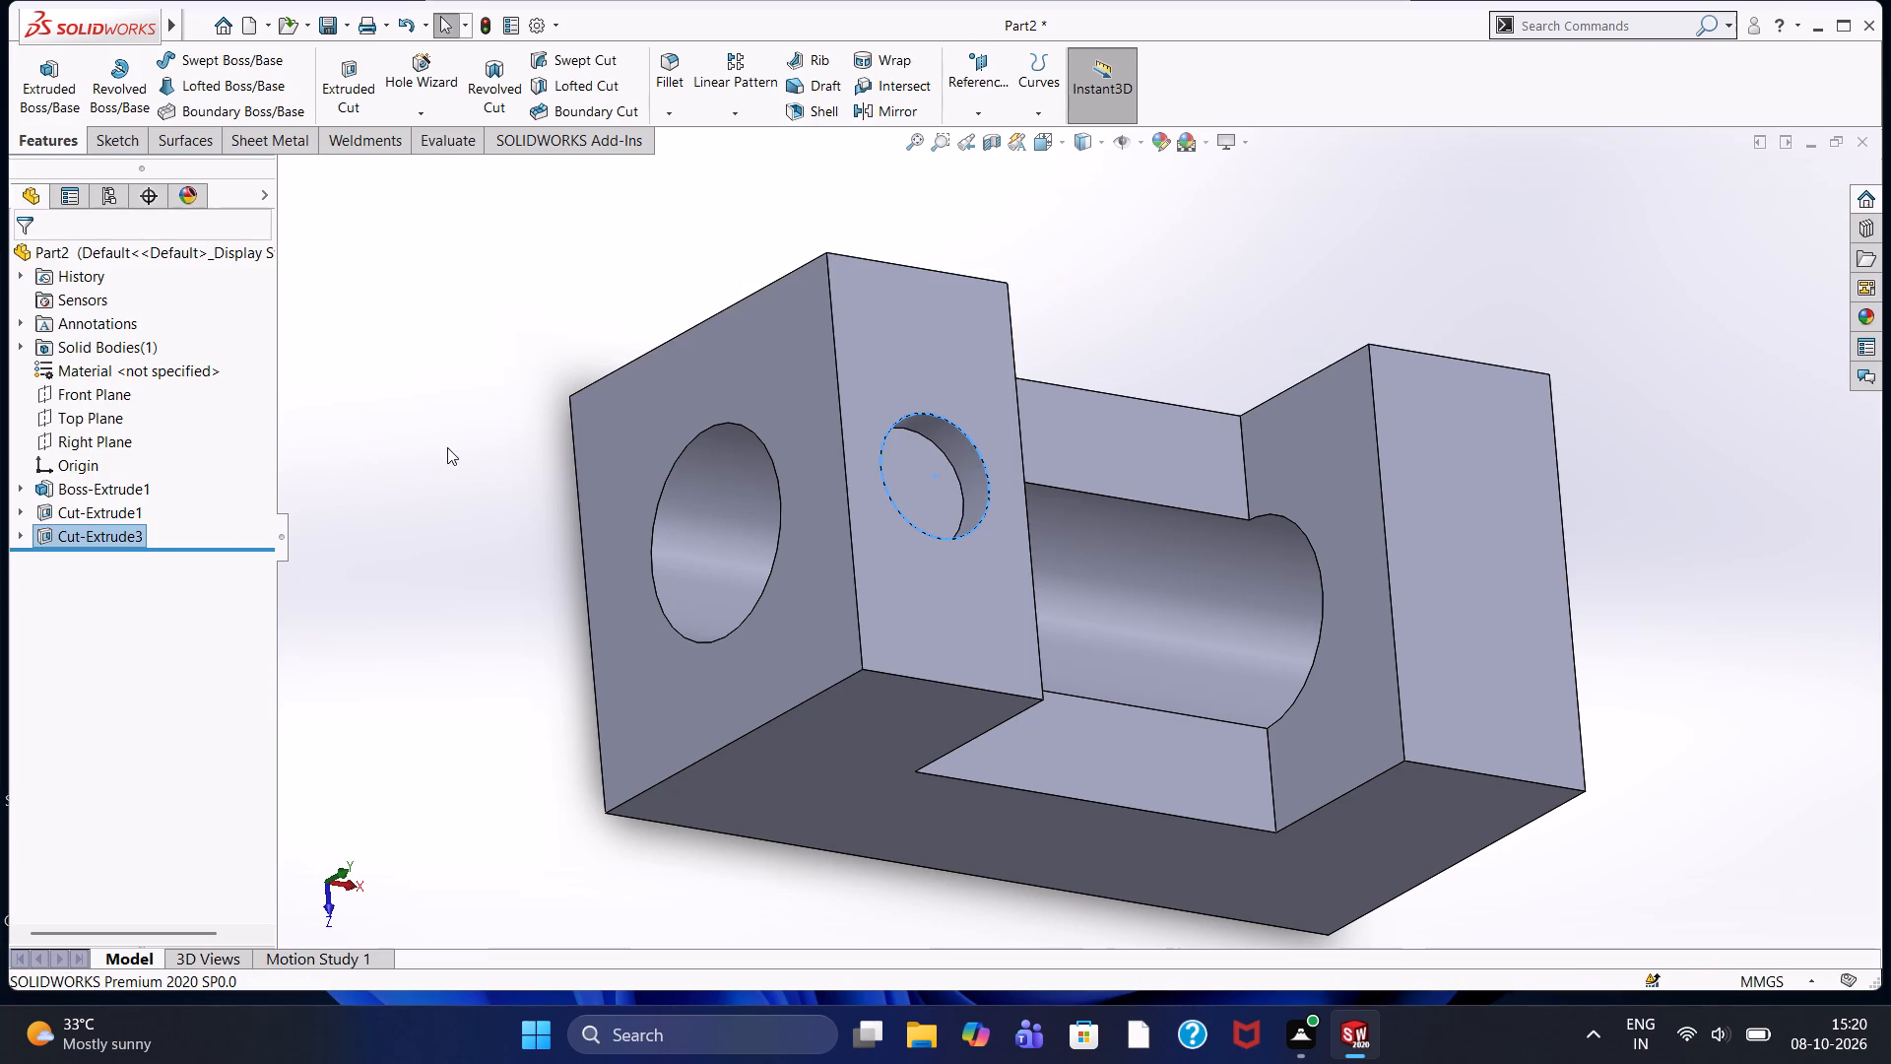
left_click(447, 447)
Sketch a centre rectangle, 30 mm along the block's length by 40 mm, at the centre of the other upright's top face.
left_click(1426, 582)
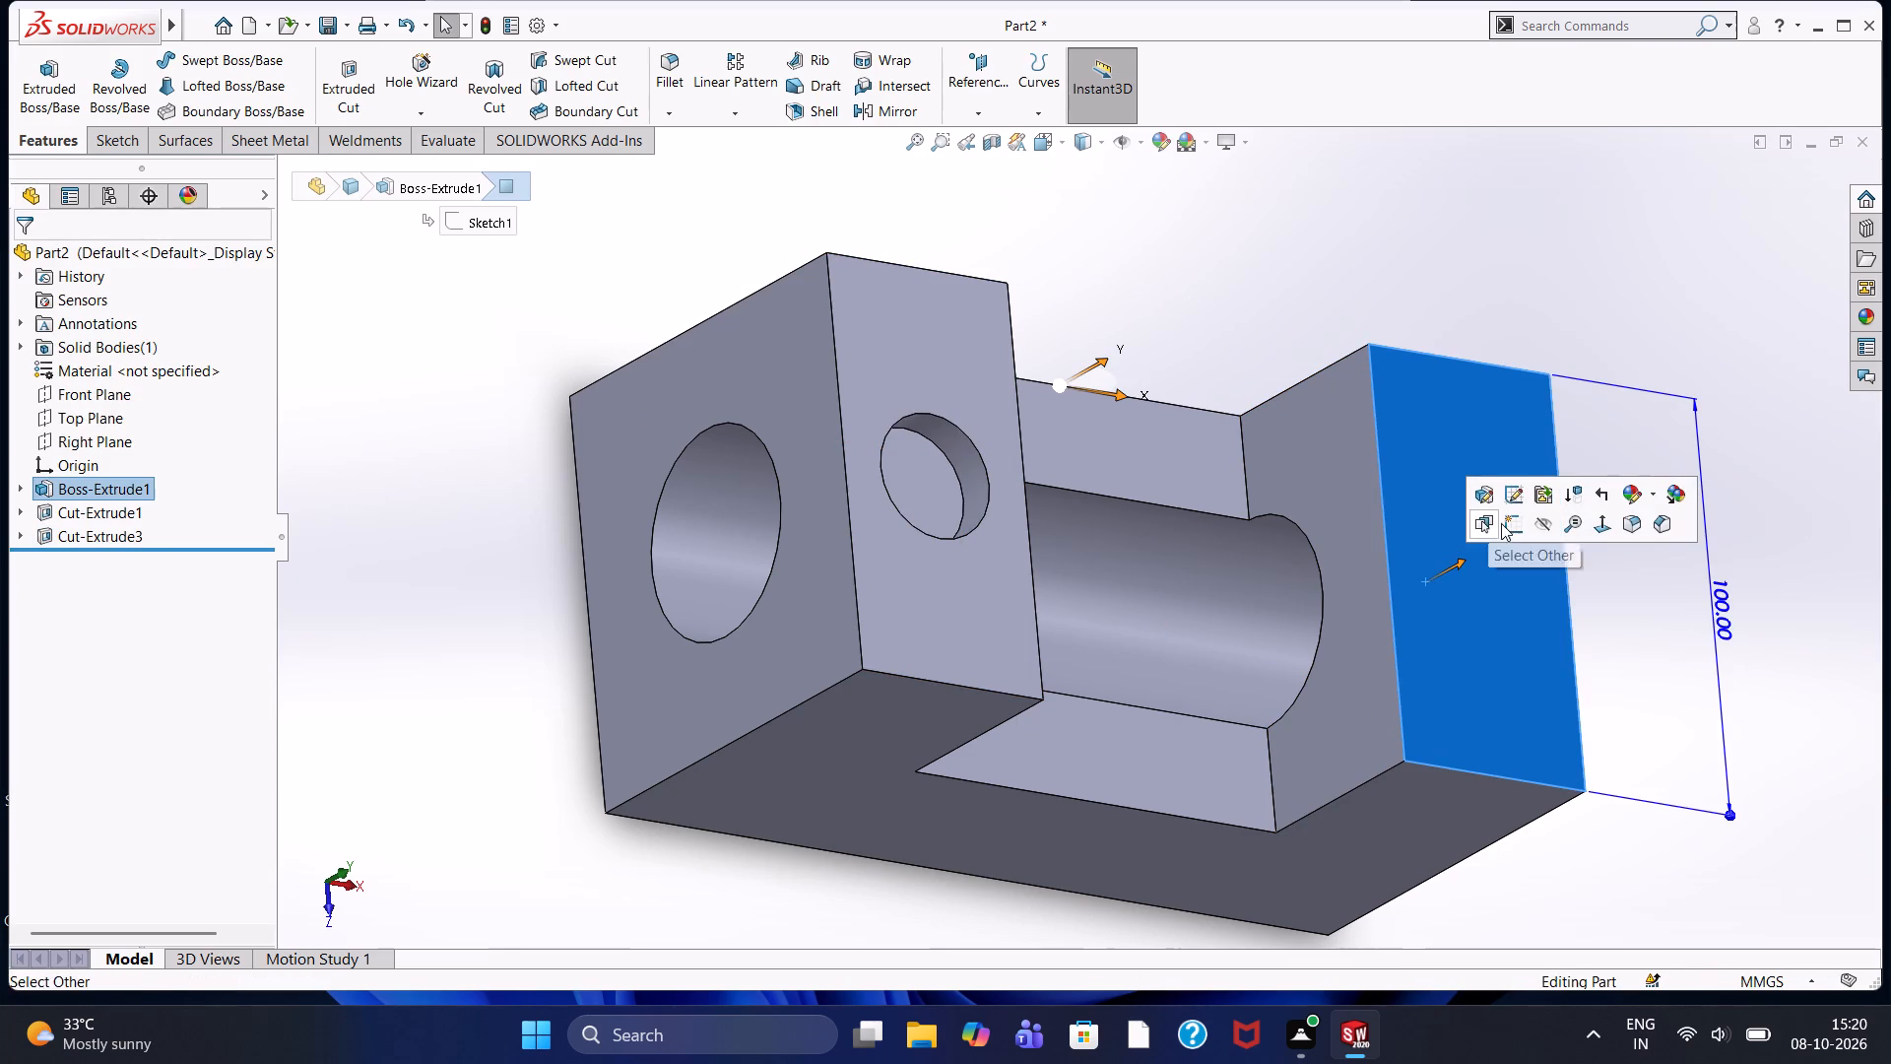
left_click(1504, 523)
key("ctrl+8")
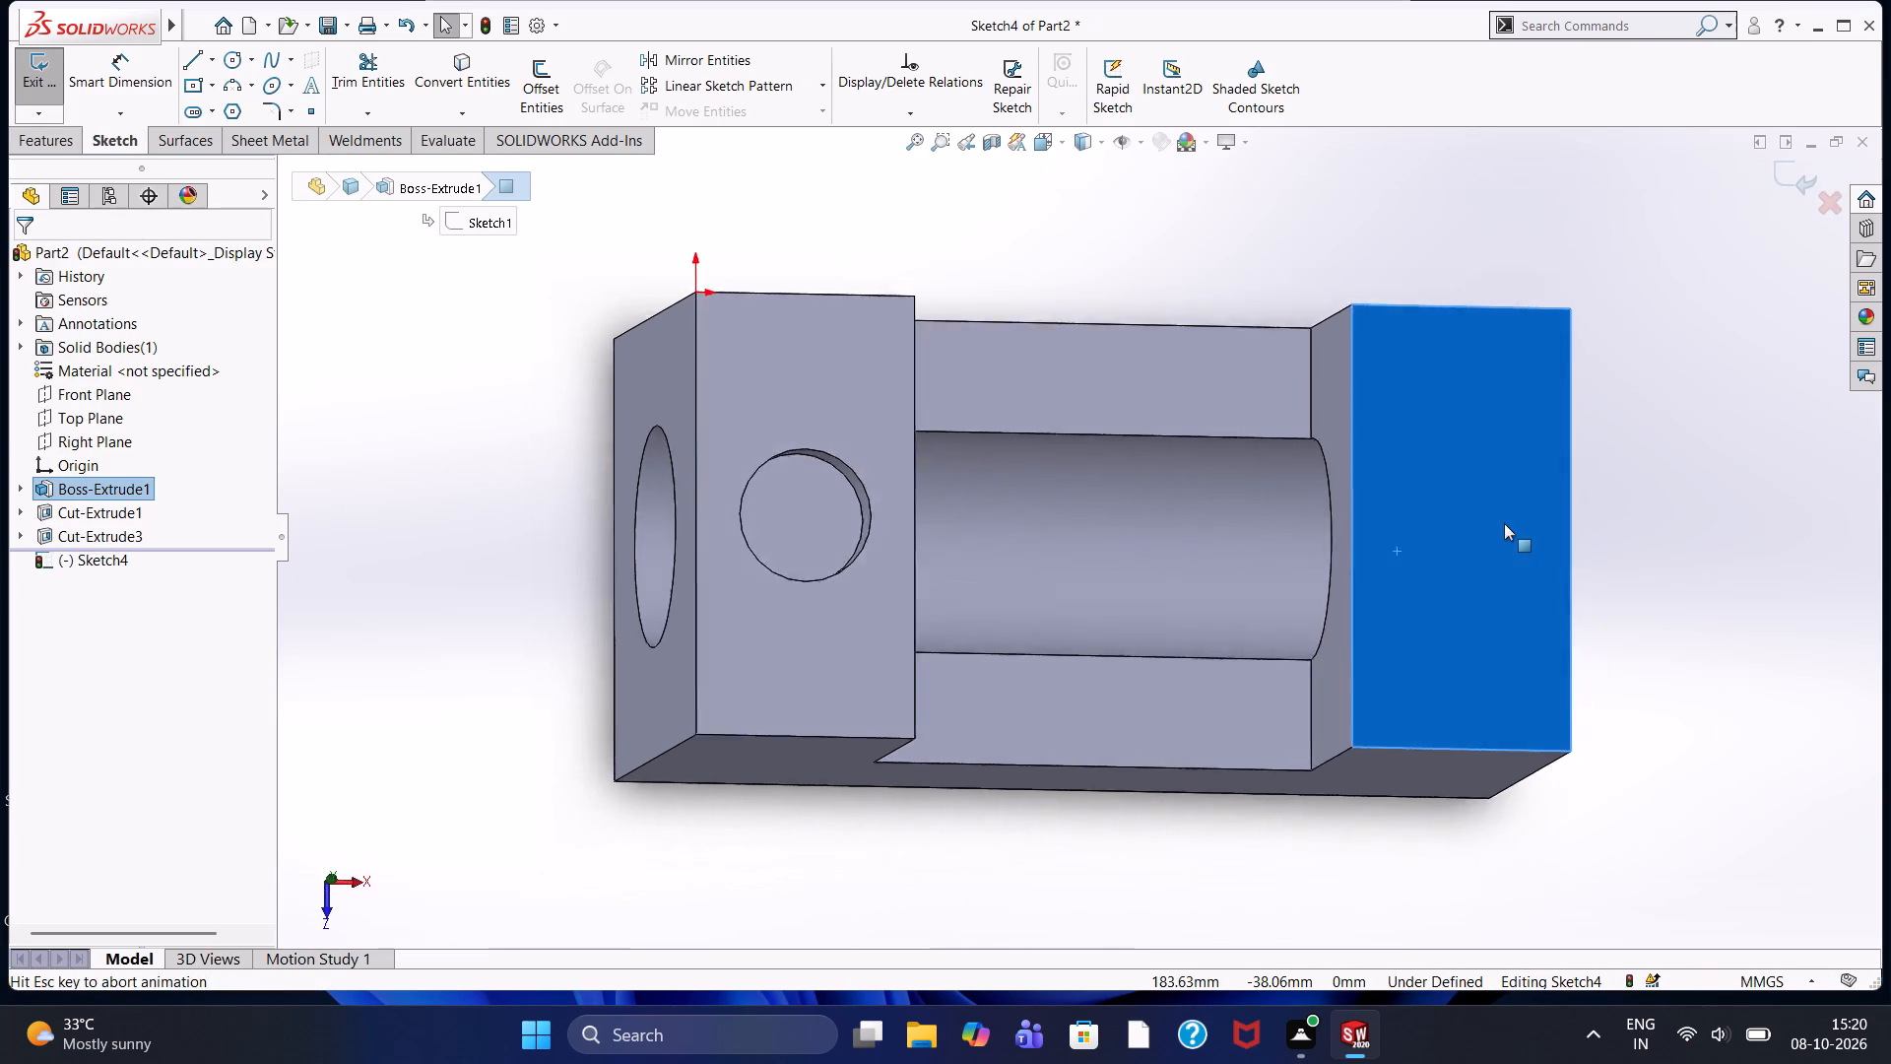
left_click(910, 273)
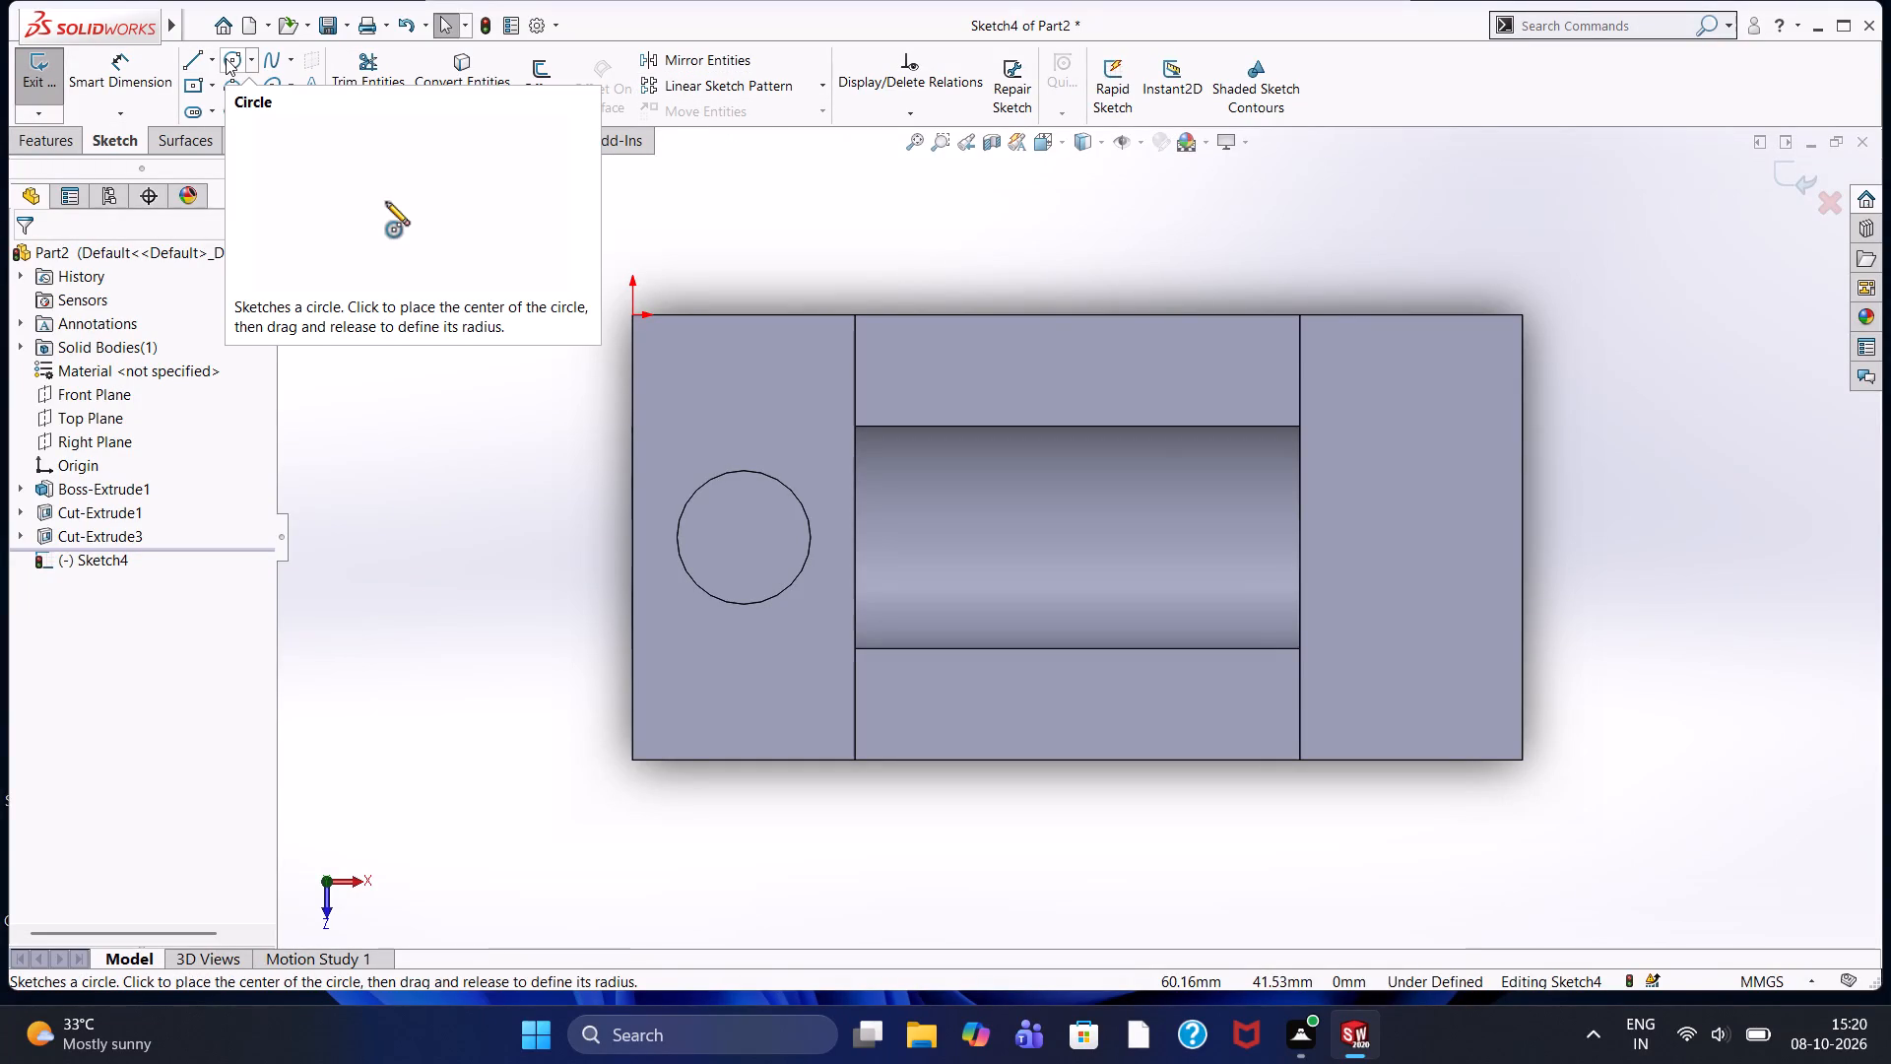
left_click(209, 81)
left_click(212, 132)
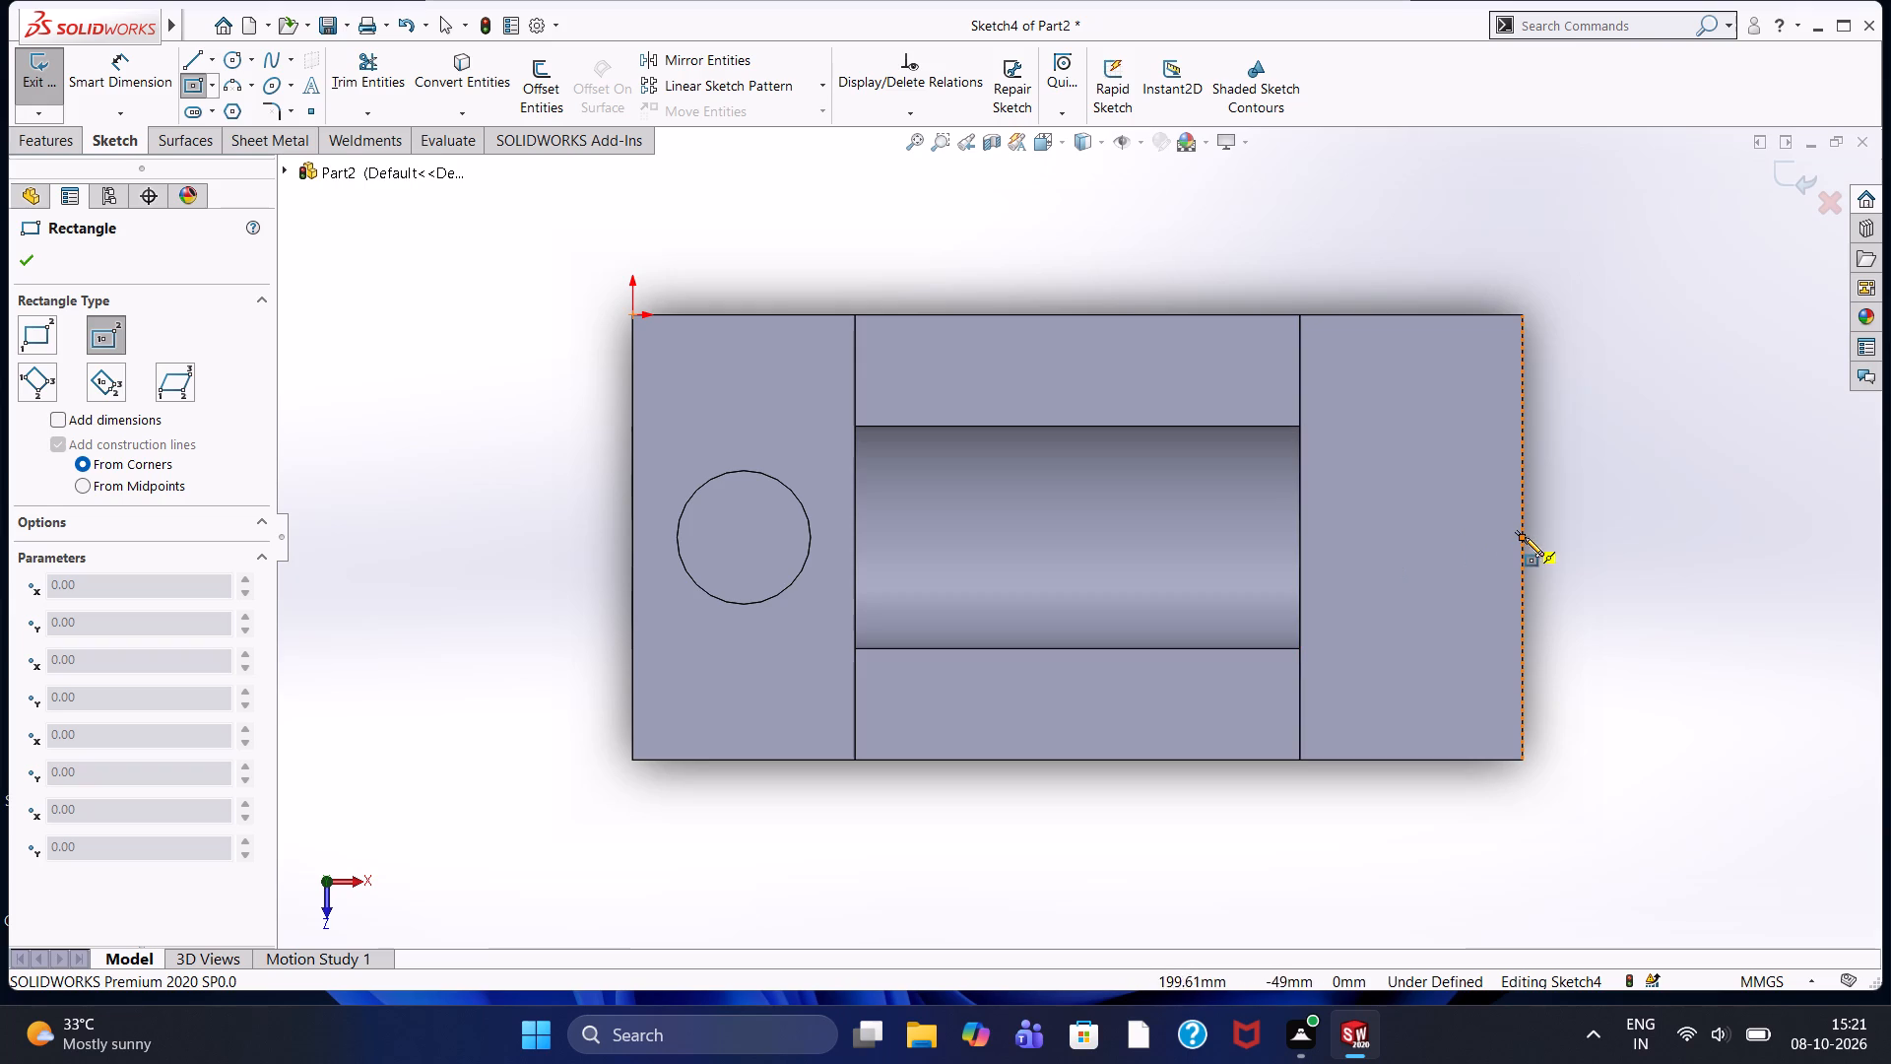
left_click(1409, 533)
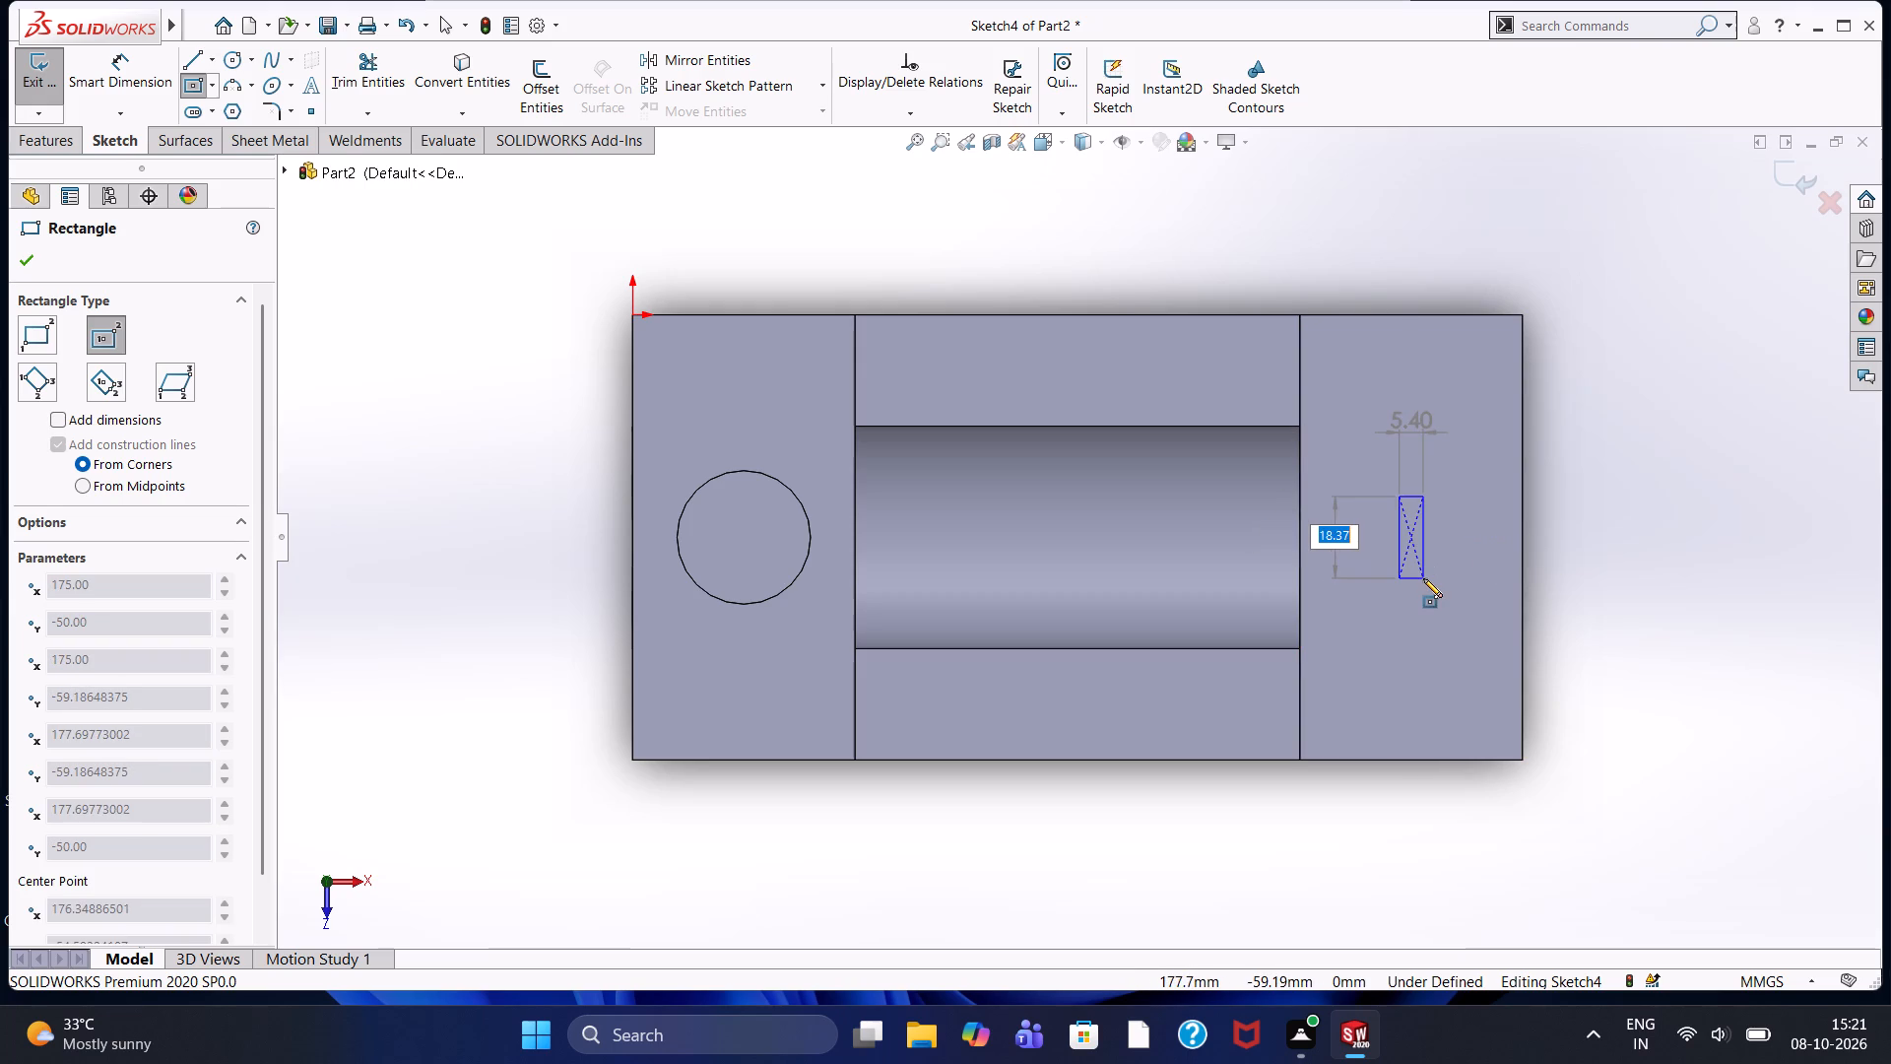
type("40")
key("Return")
type("30")
key("Return")
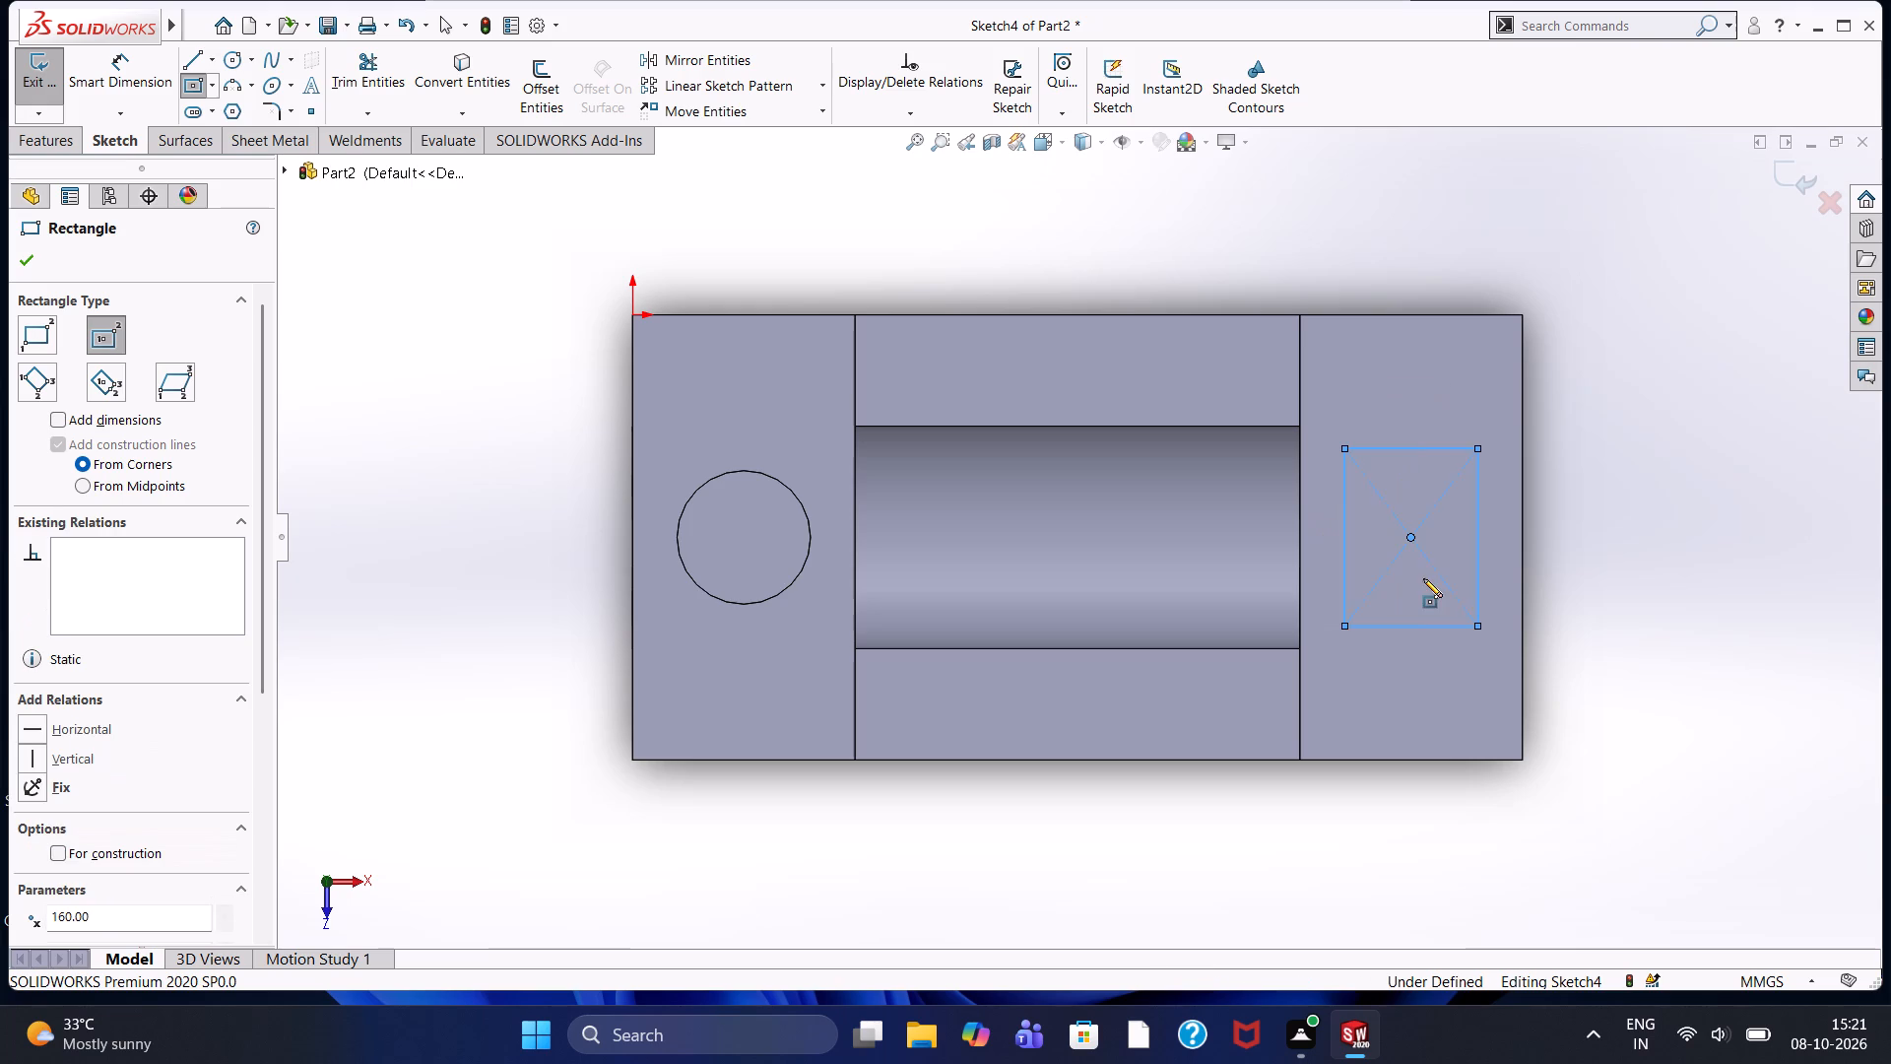
left_click(18, 261)
Cut the 30 by 40 mm rectangle blind to a depth of 10 mm into the upright.
left_click(38, 151)
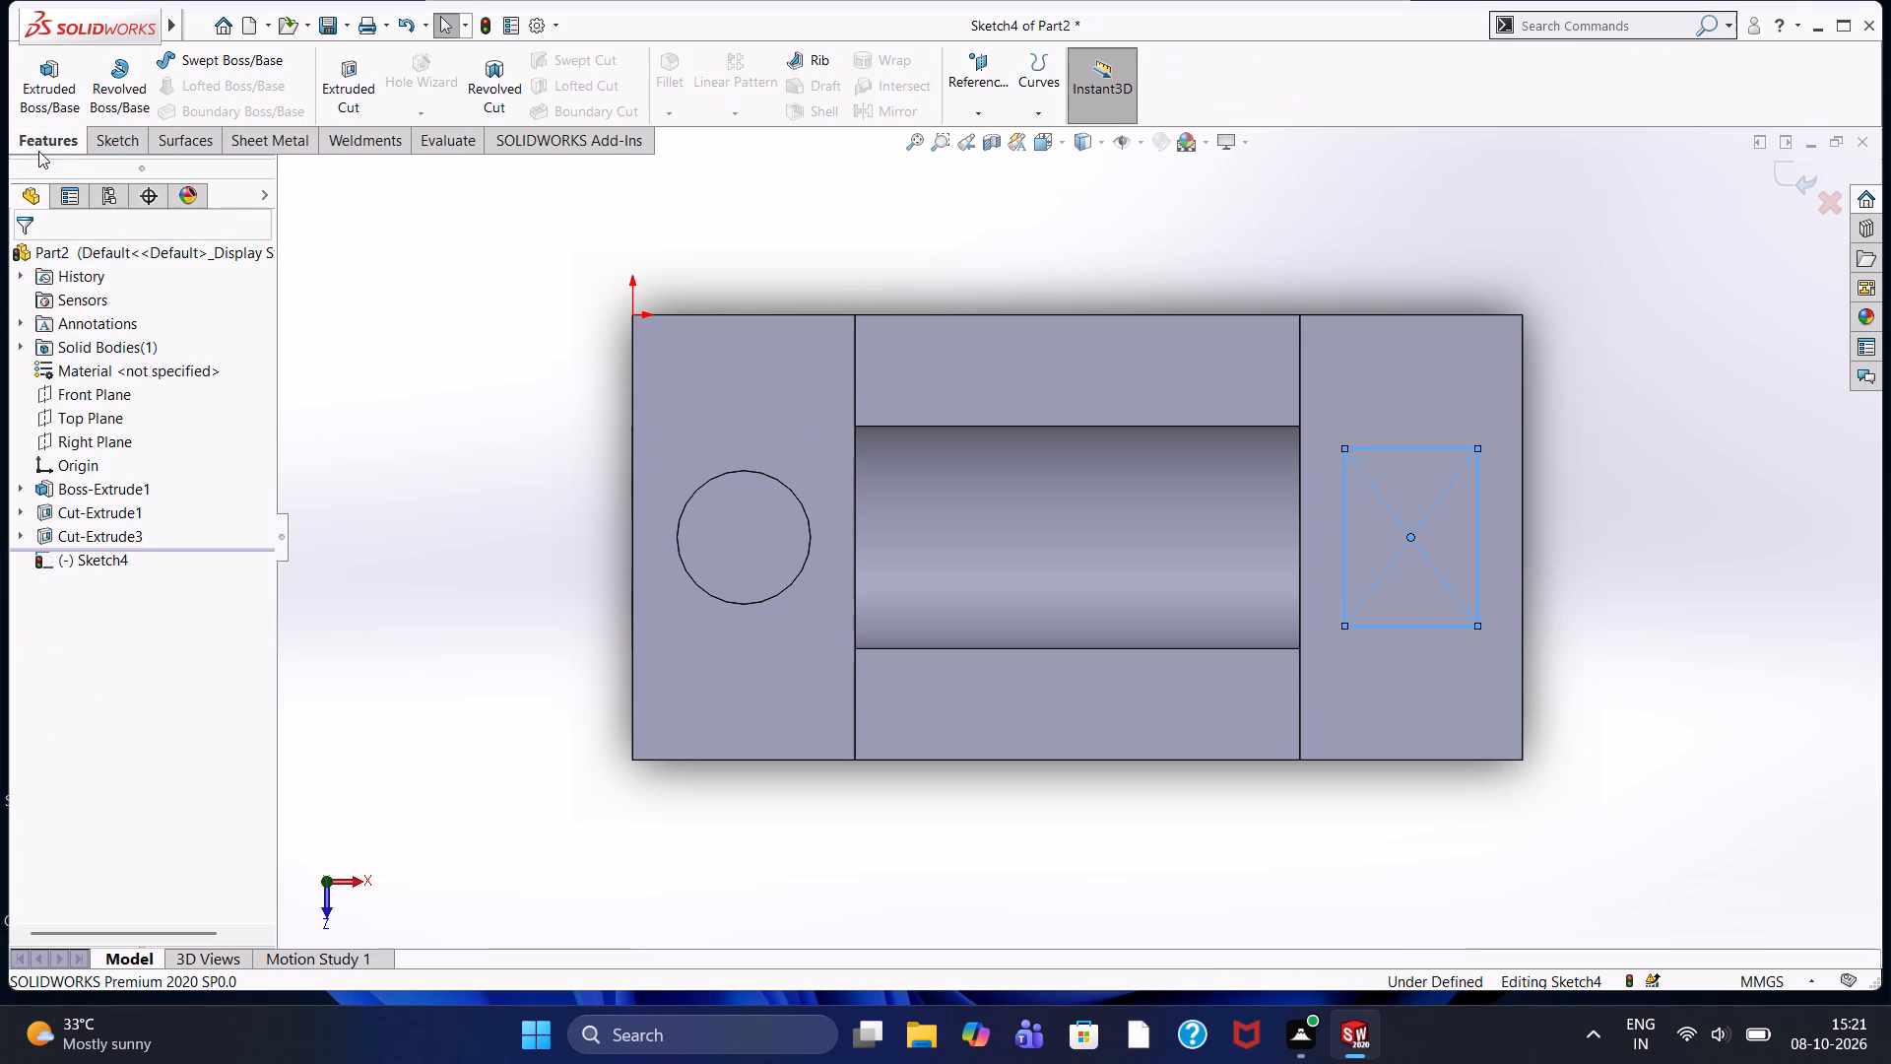
left_click(322, 99)
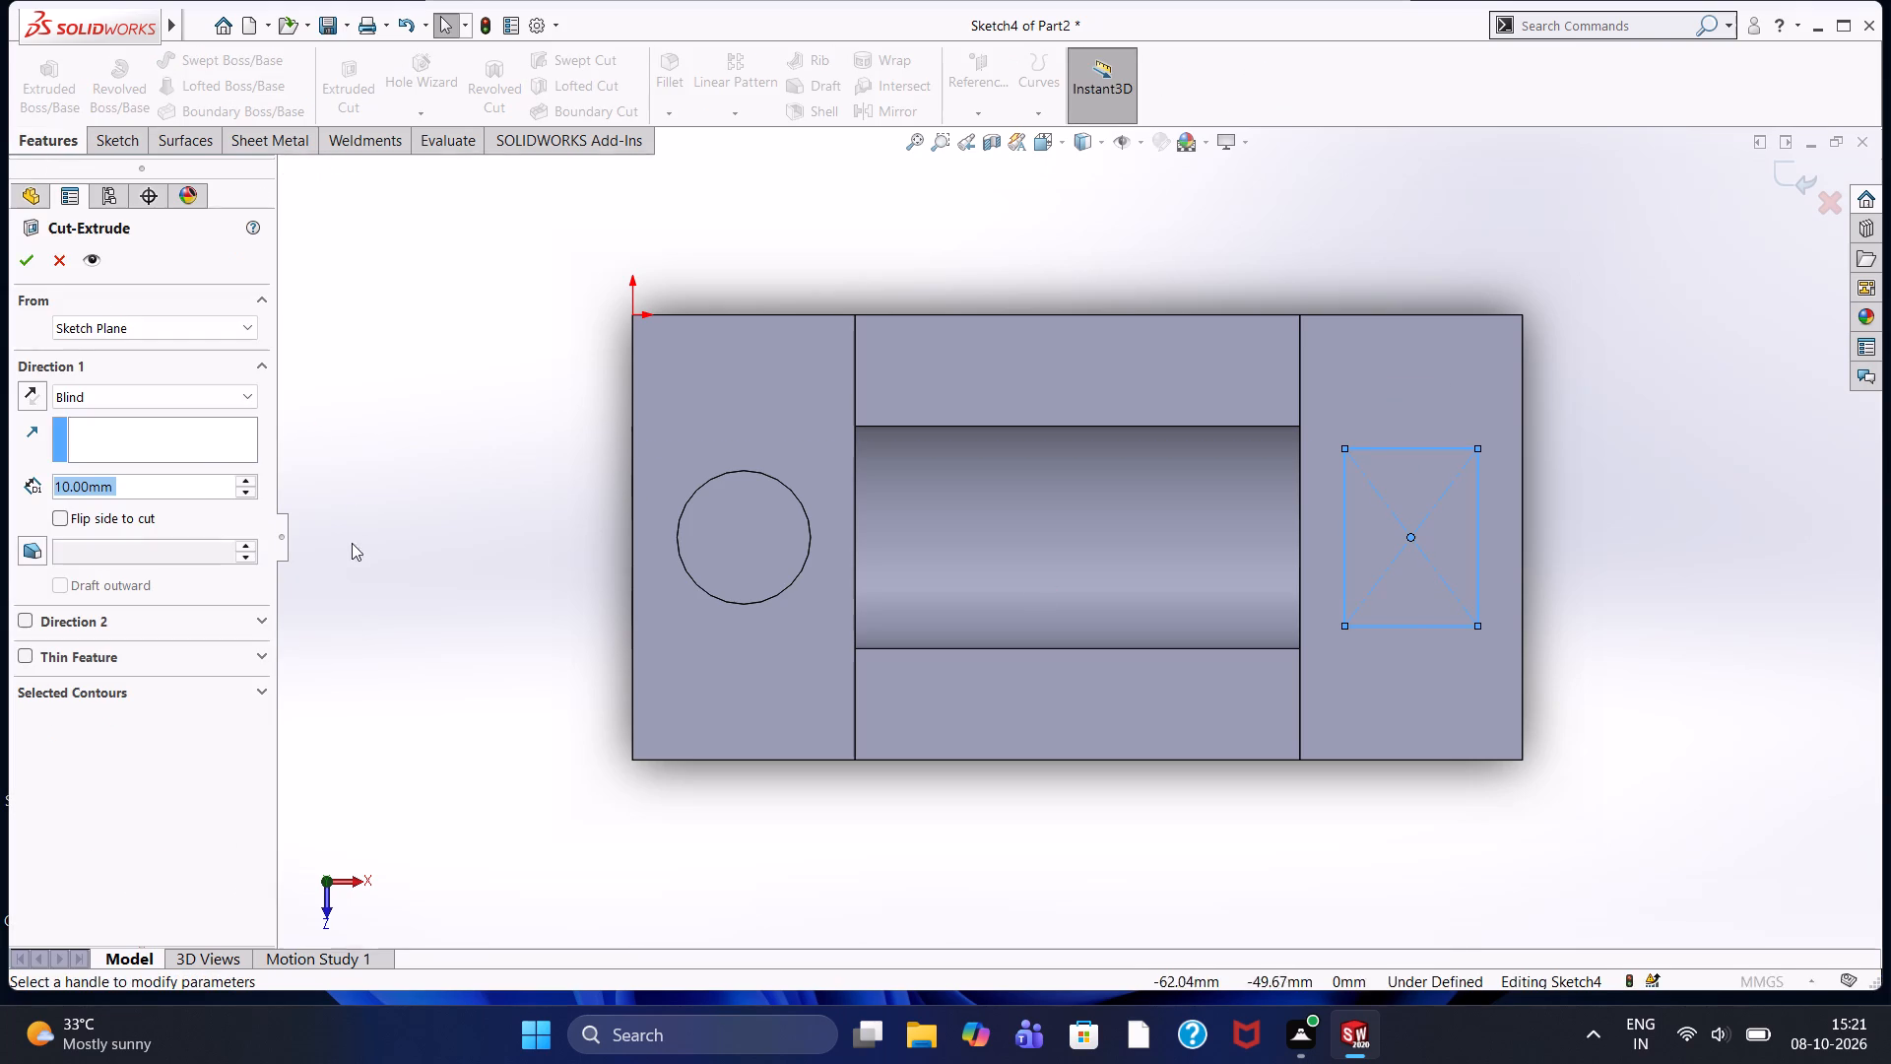
left_click(15, 261)
left_click(506, 450)
Examine the U-block's bore, round recess and rectangular pocket from several sides.
middle_click_drag(509, 434, 551, 495)
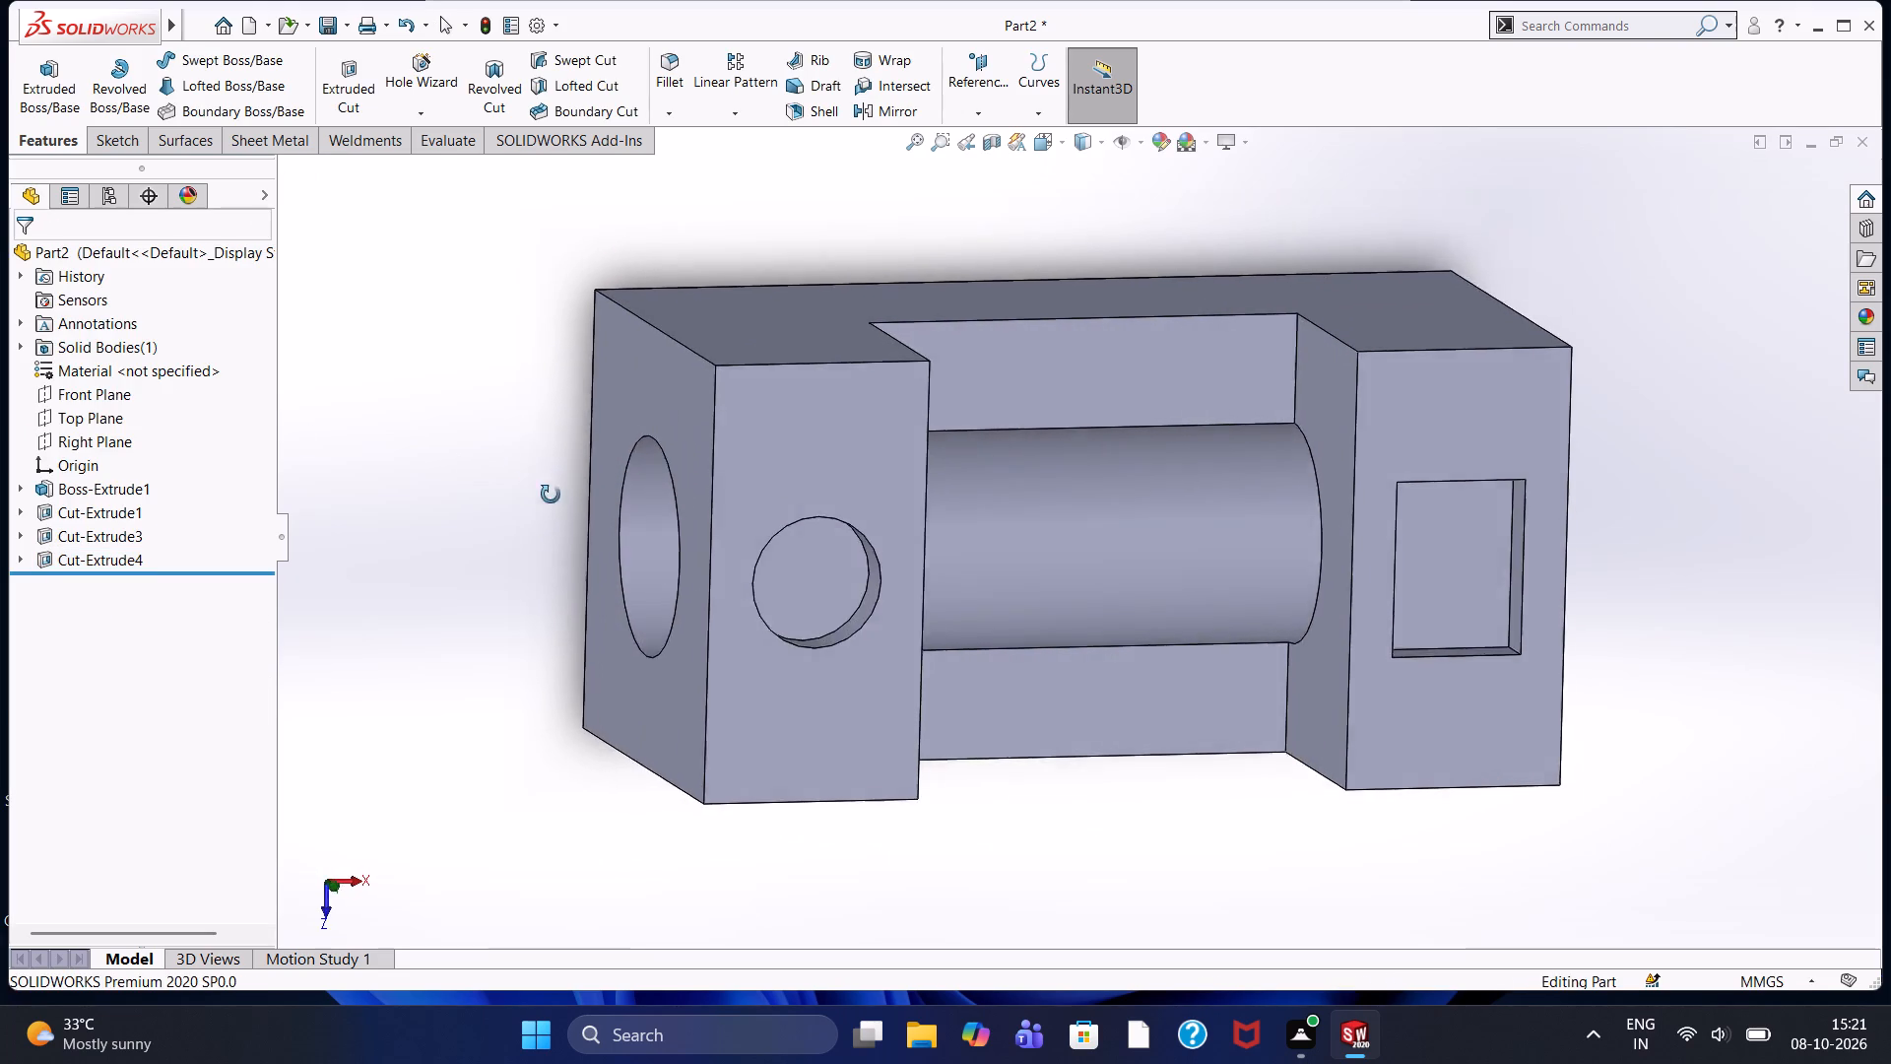
middle_click_drag(551, 495, 571, 515)
scroll(573, 515, "up", 2)
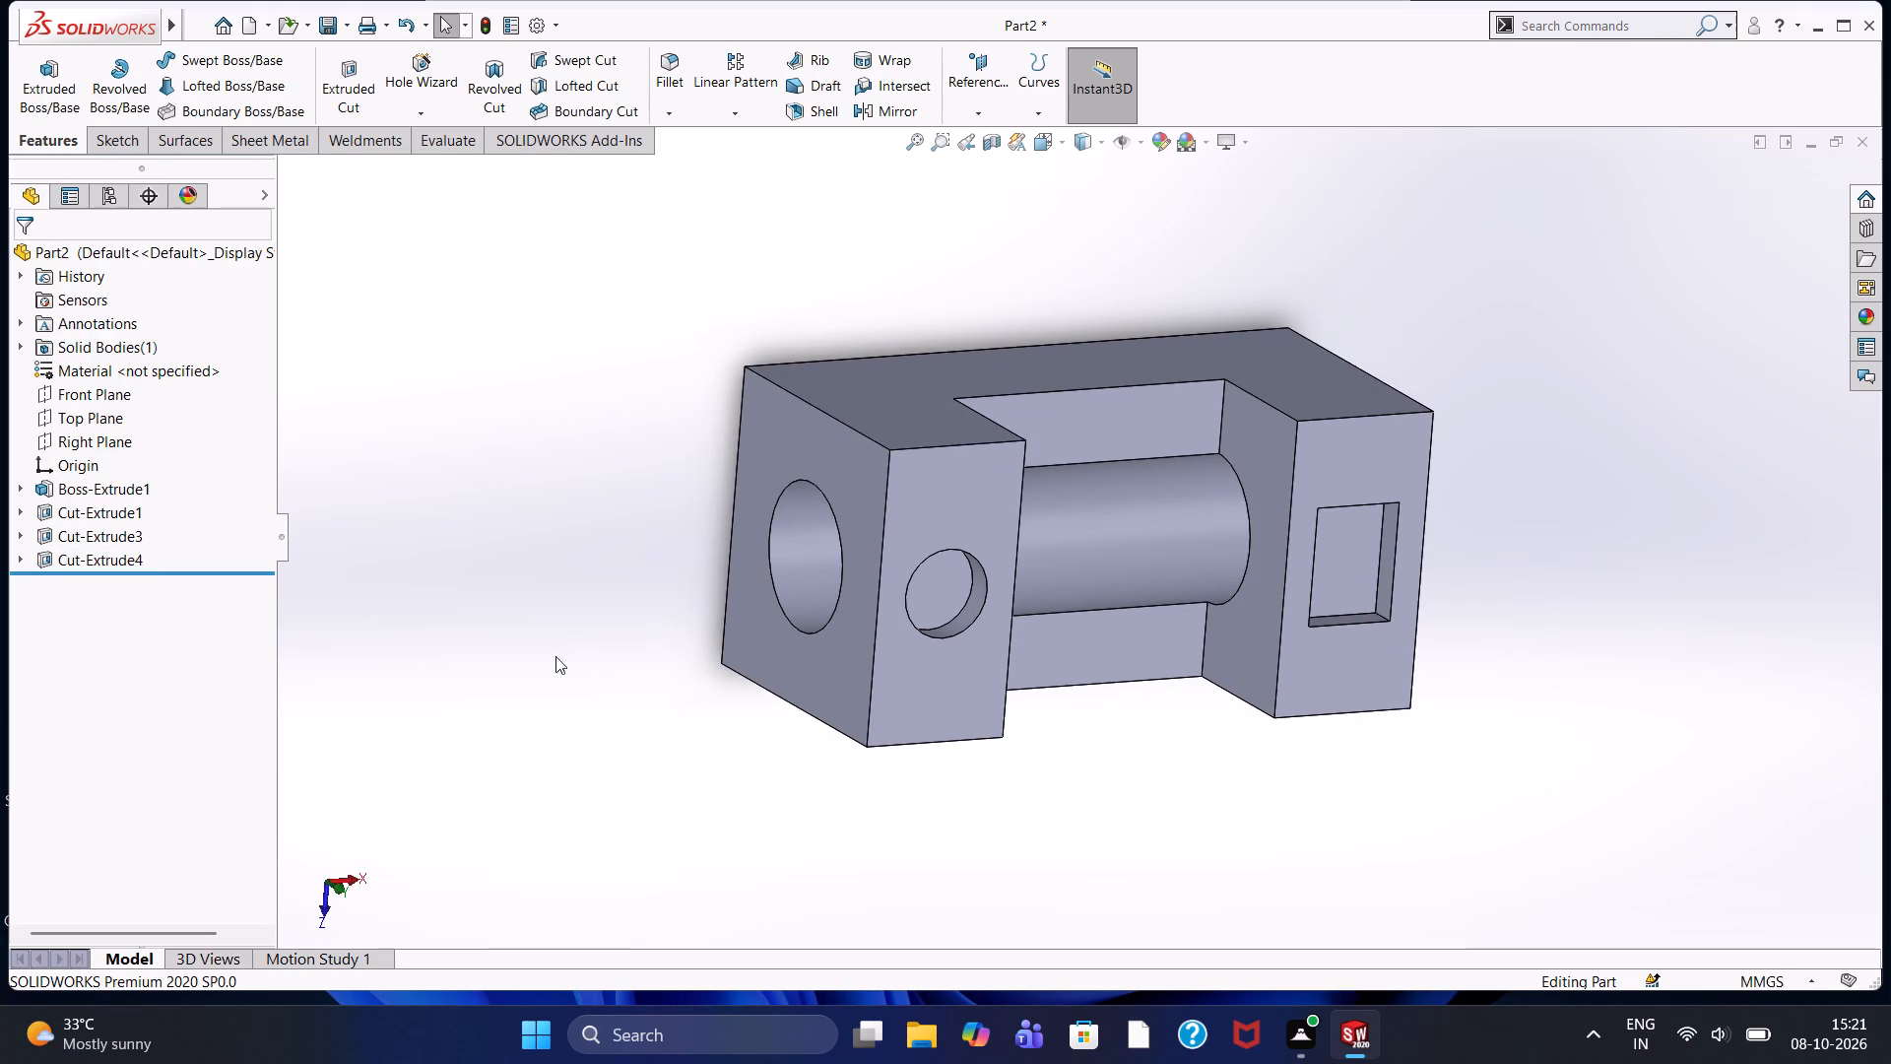
middle_click_drag(574, 632, 247, 529)
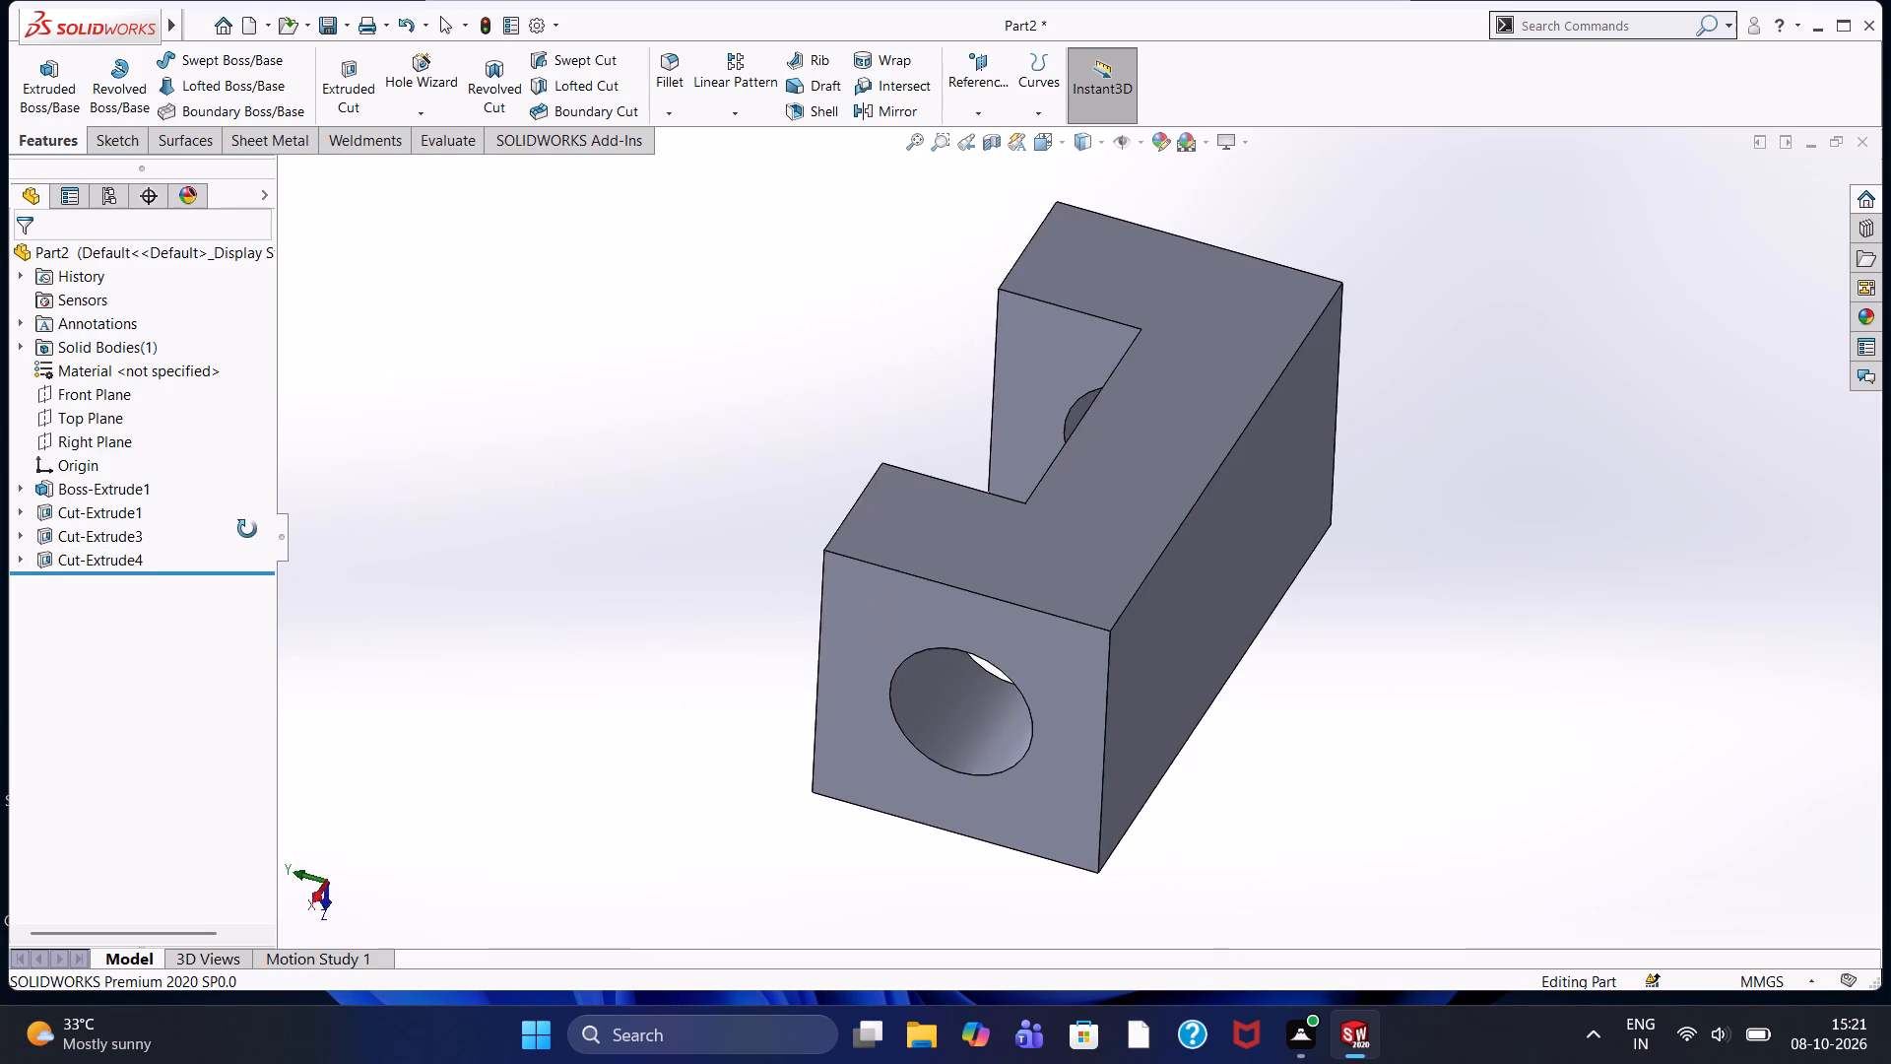
middle_click_drag(247, 529, 341, 593)
middle_click(341, 593)
middle_click(341, 593)
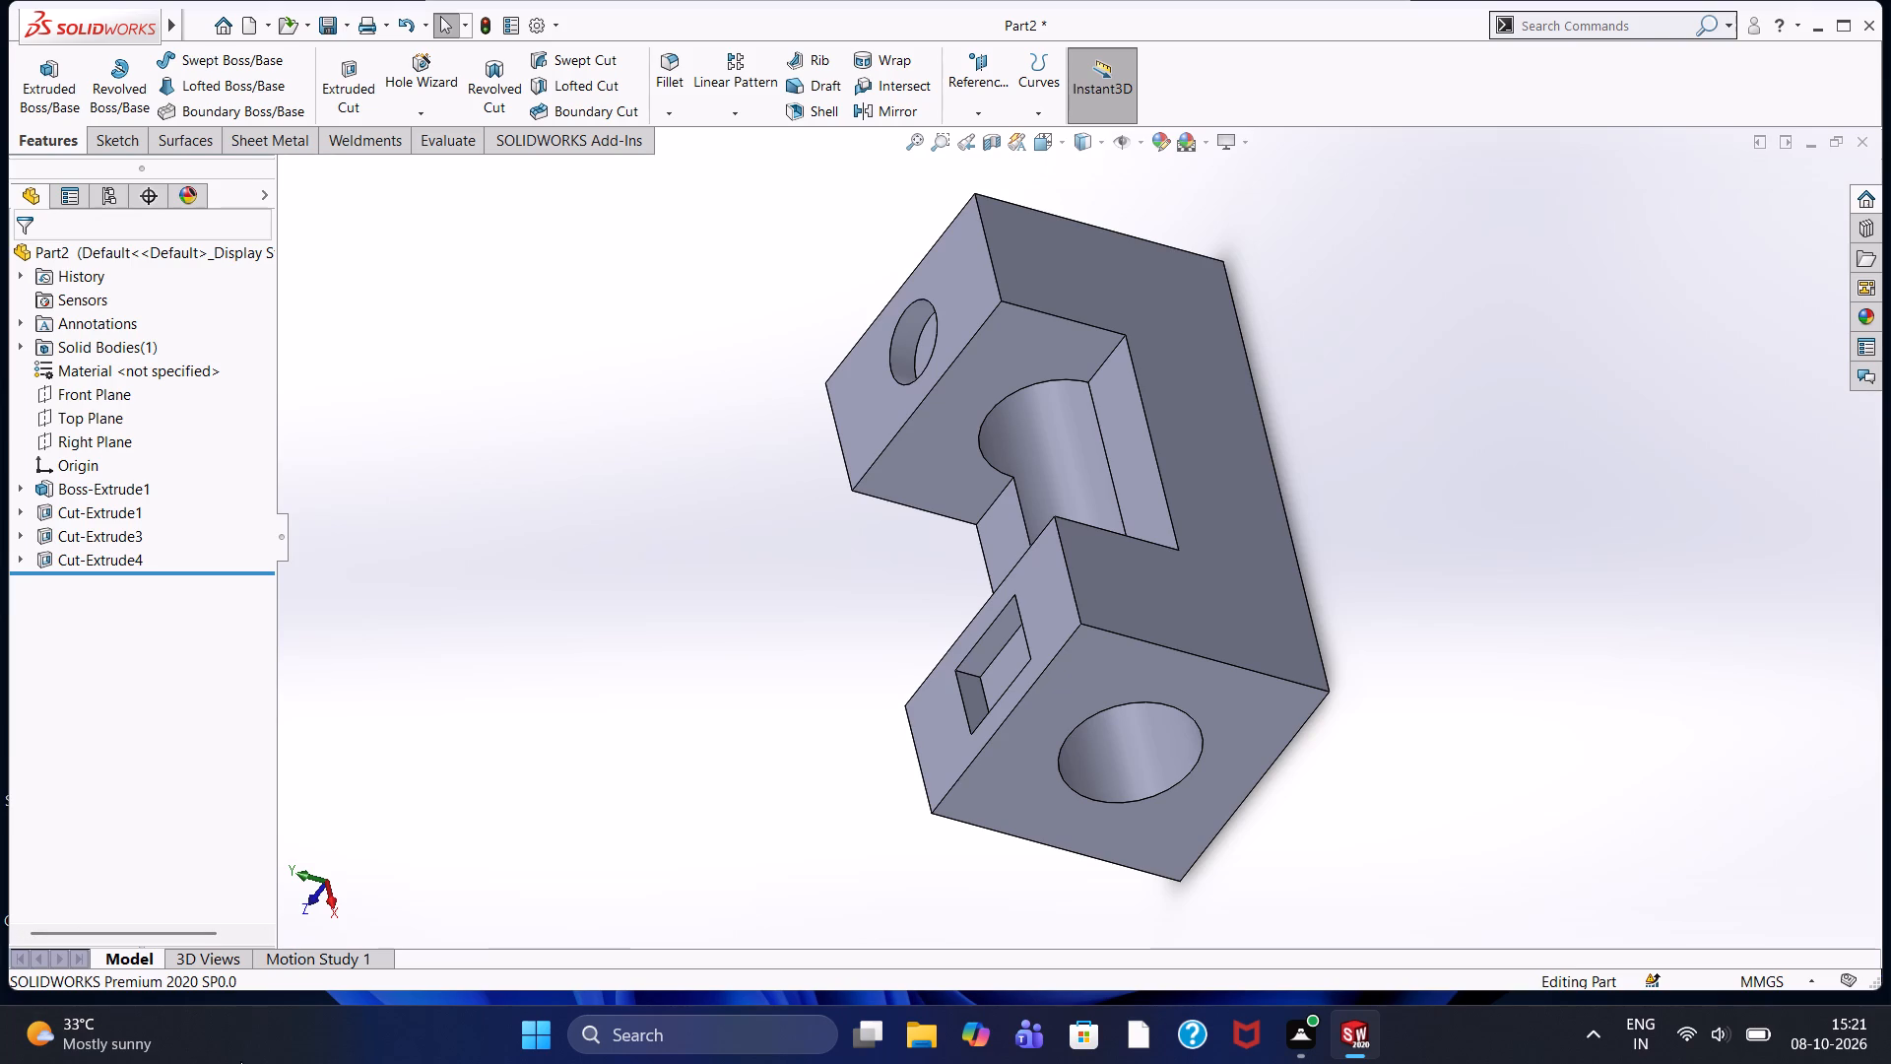
scroll(238, 1059, "down", 3)
scroll(1054, 580, "up", 2)
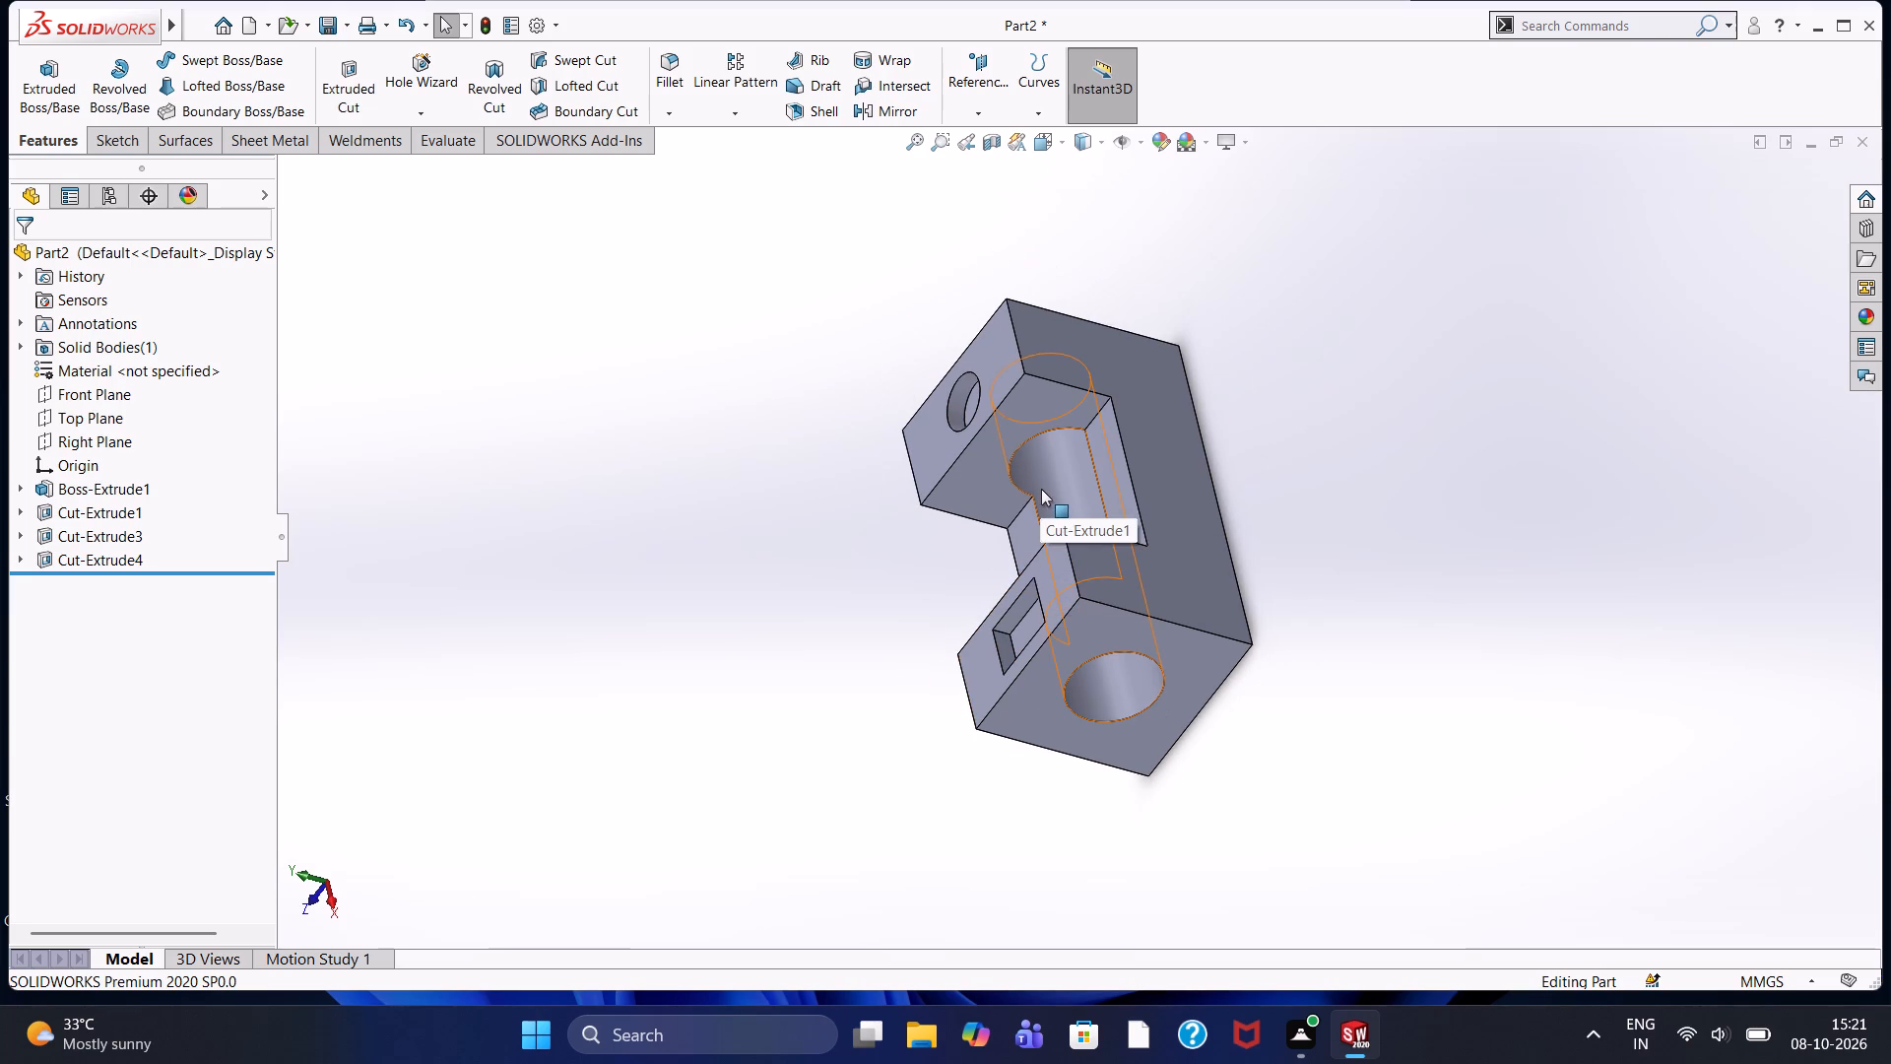
scroll(1014, 556, "up", 1)
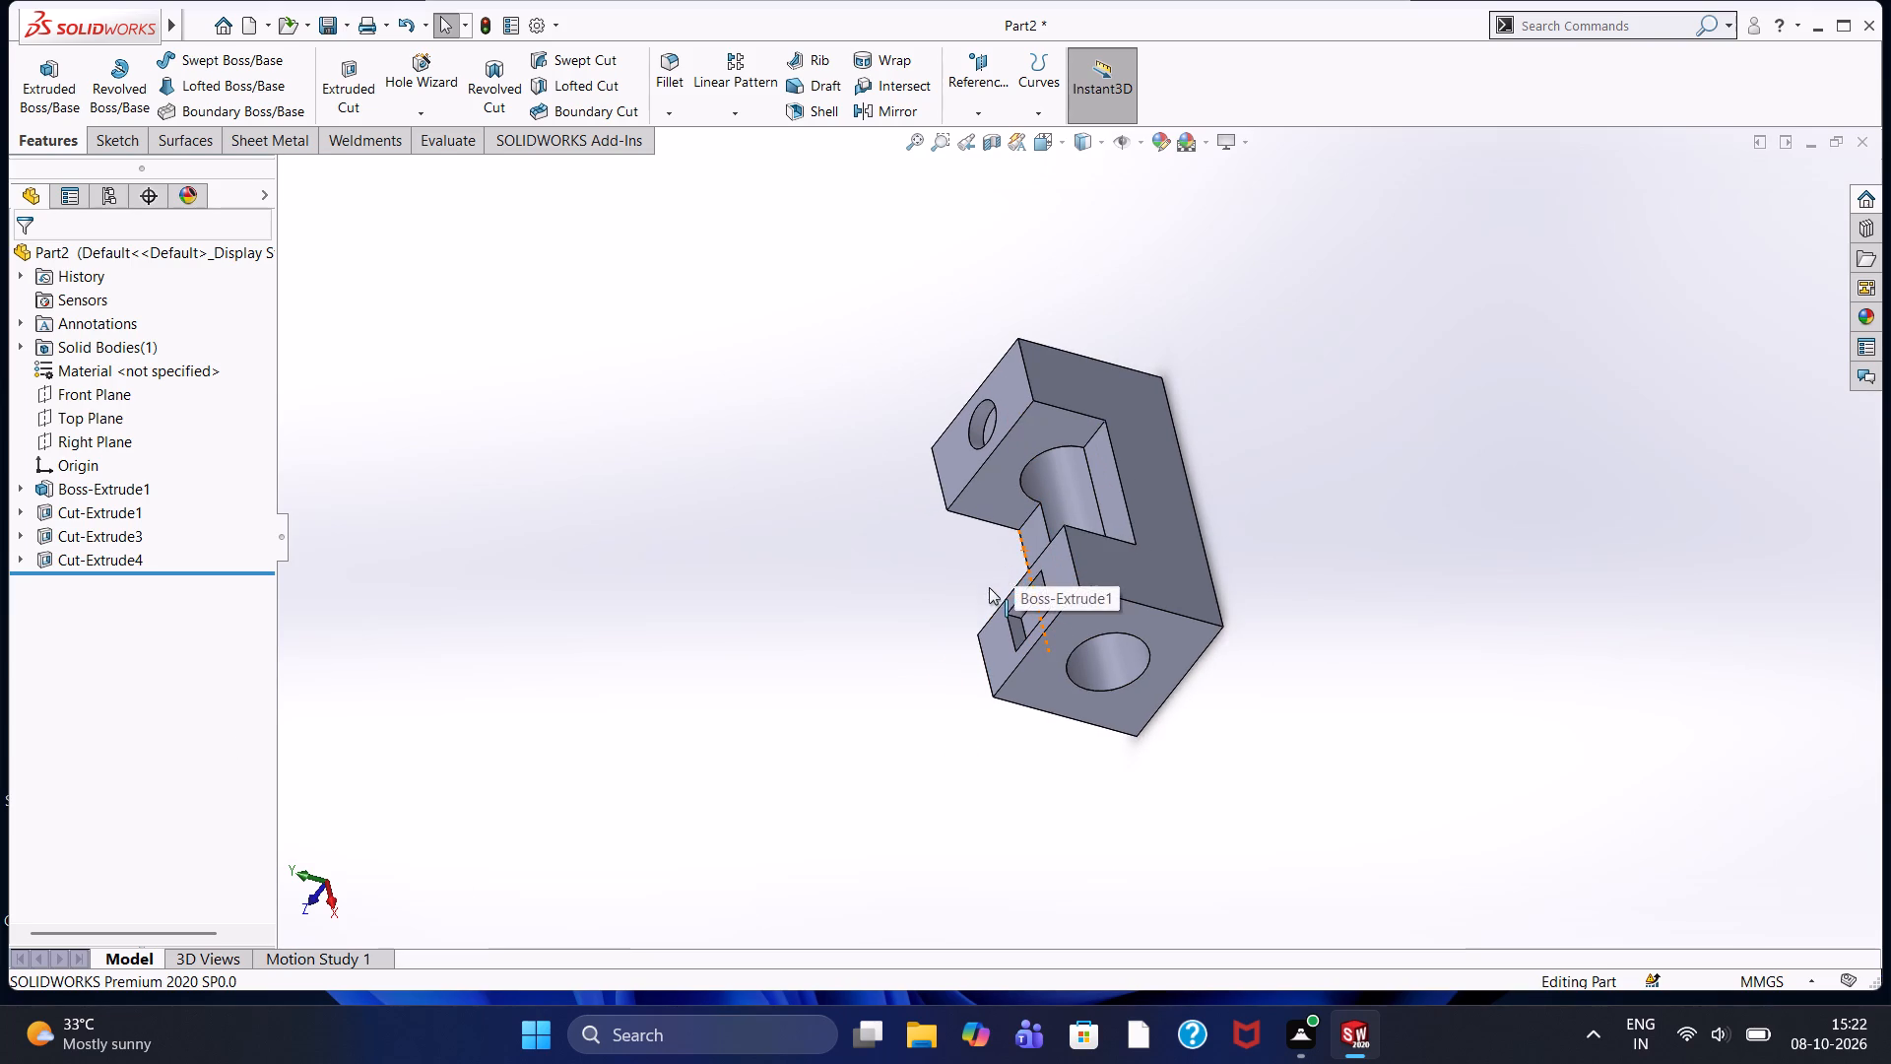
scroll(979, 598, "down", 2)
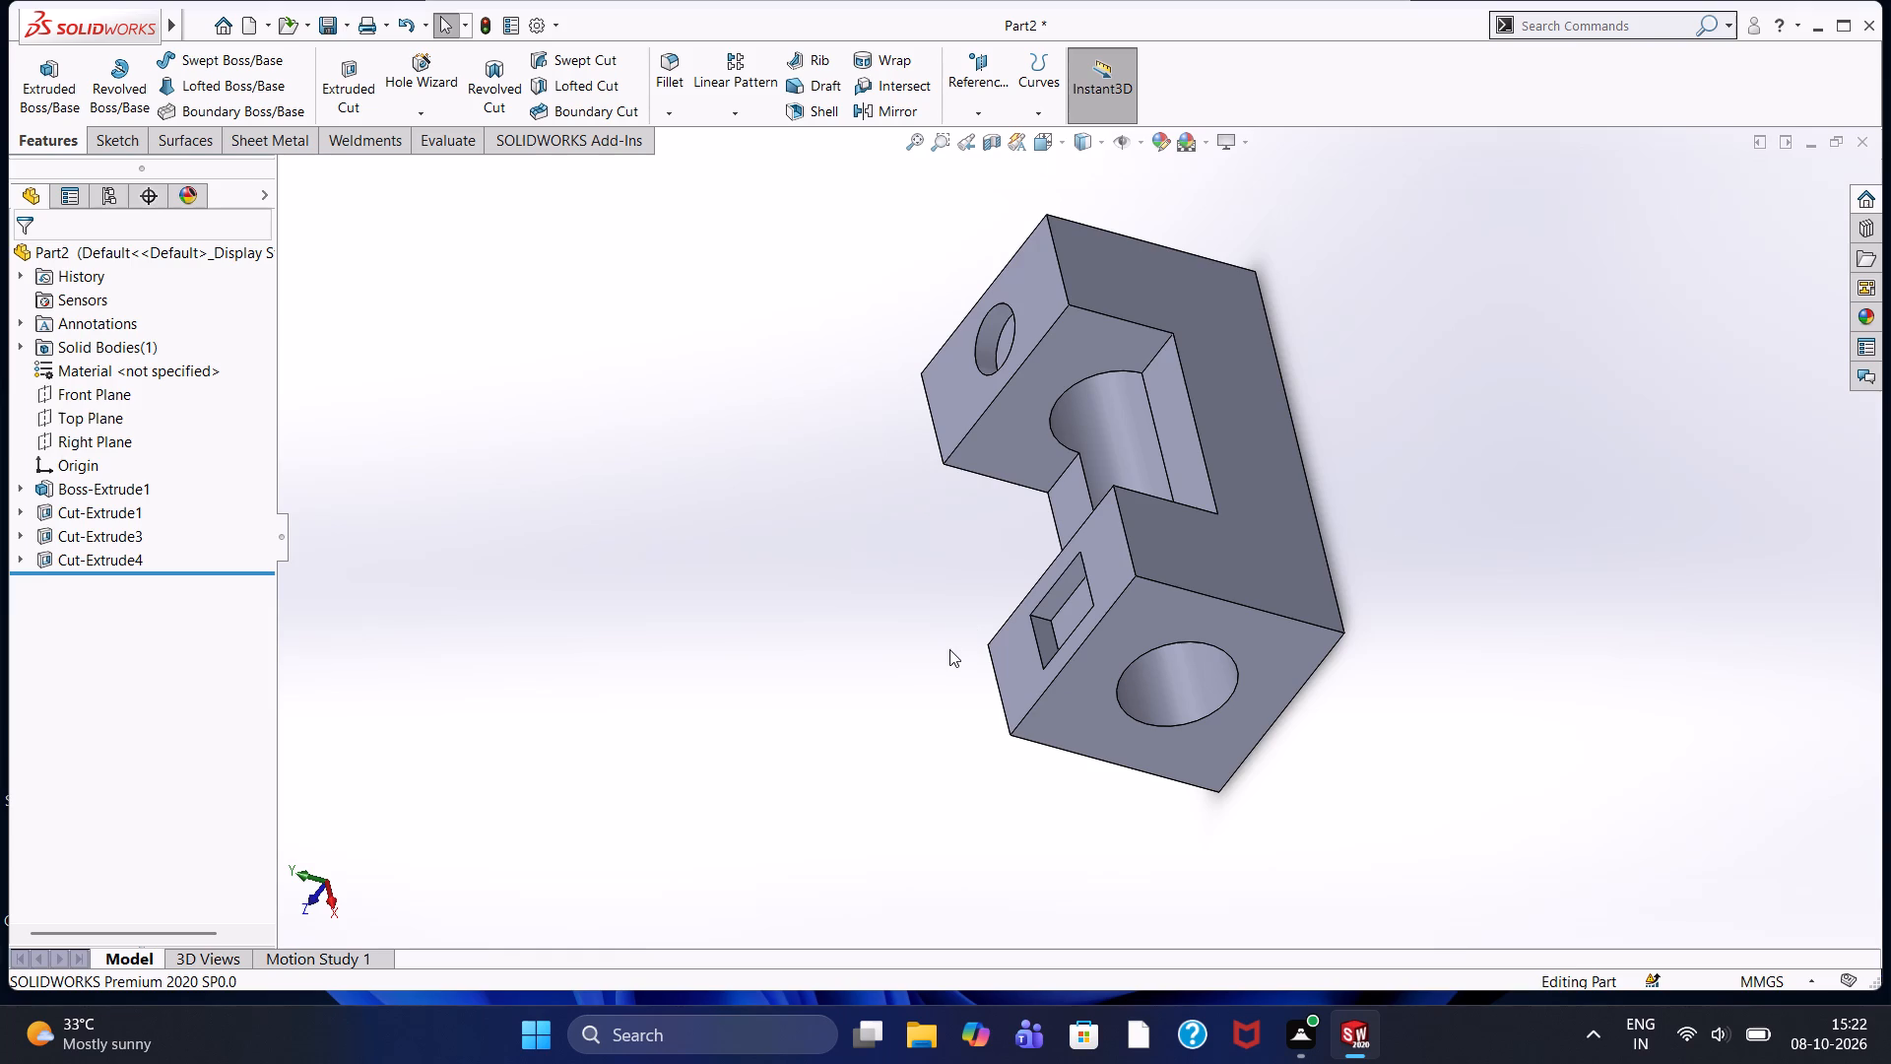
scroll(946, 655, "up", 2)
scroll(1198, 946, "down", 1)
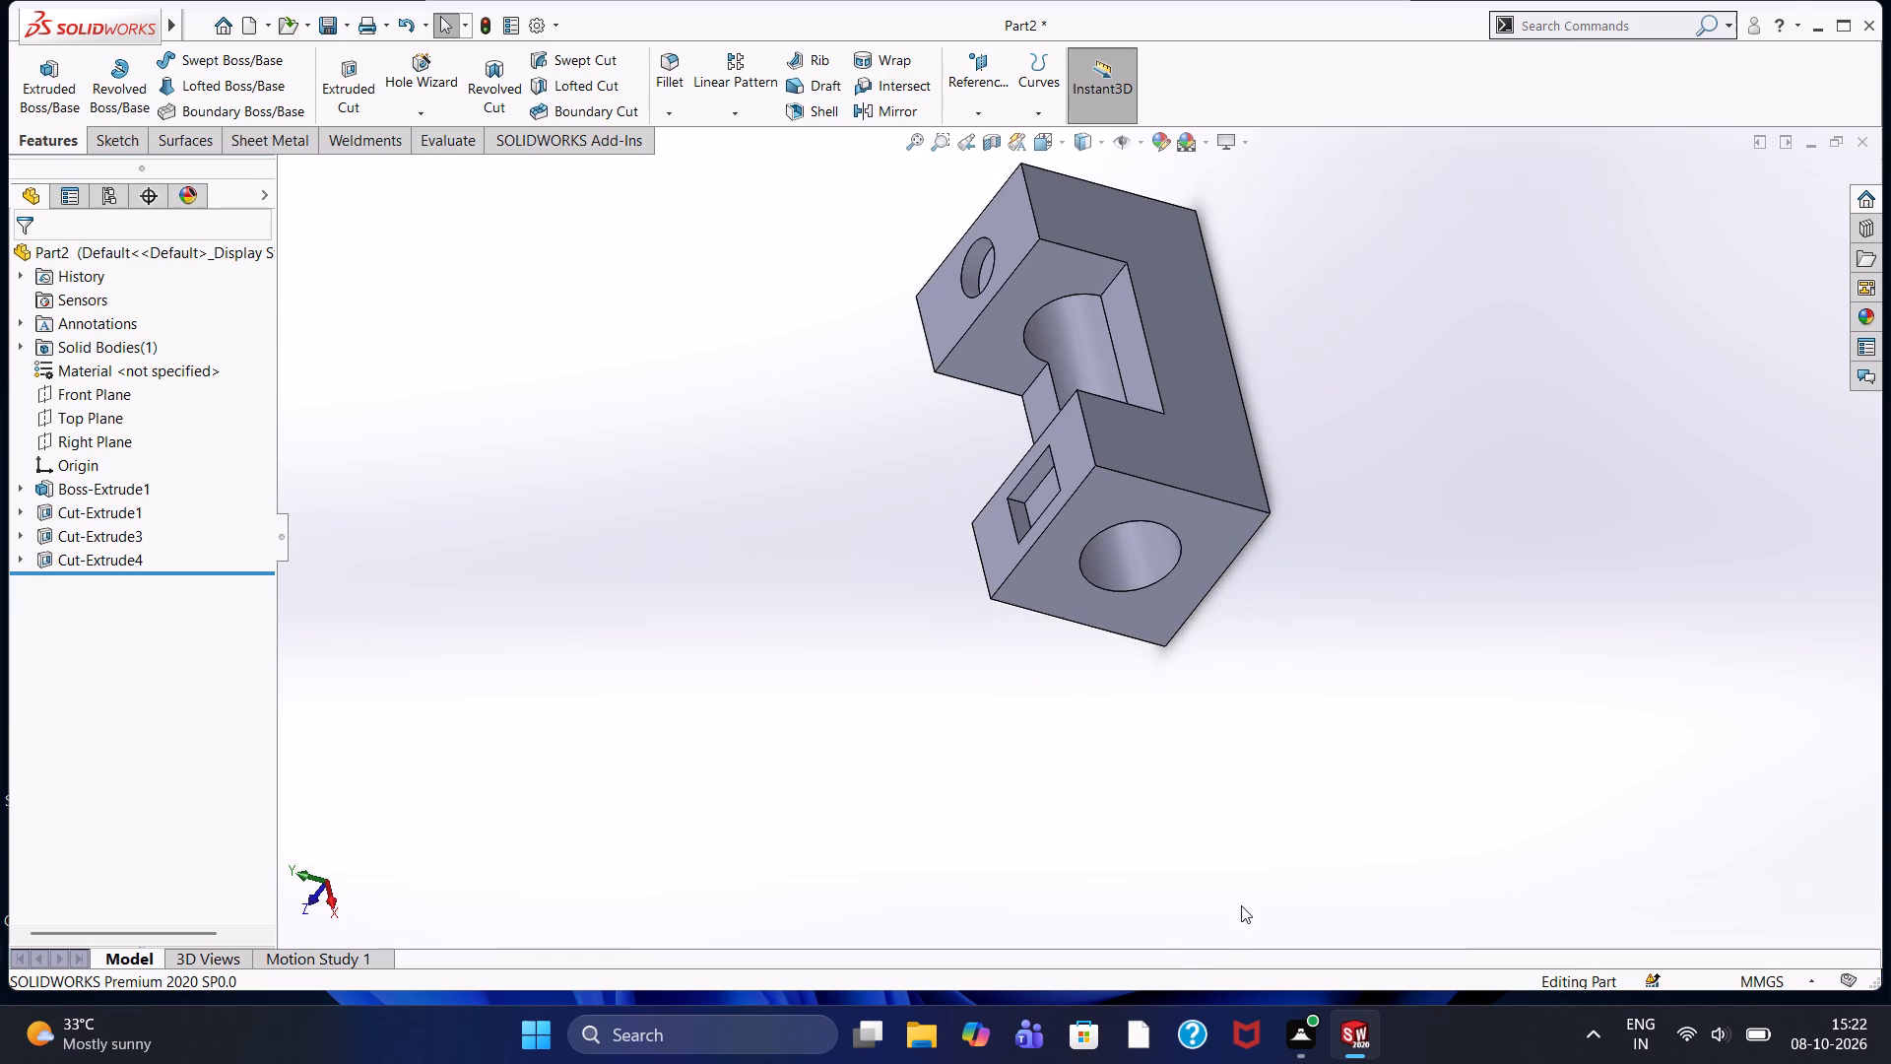
scroll(1457, 841, "up", 4)
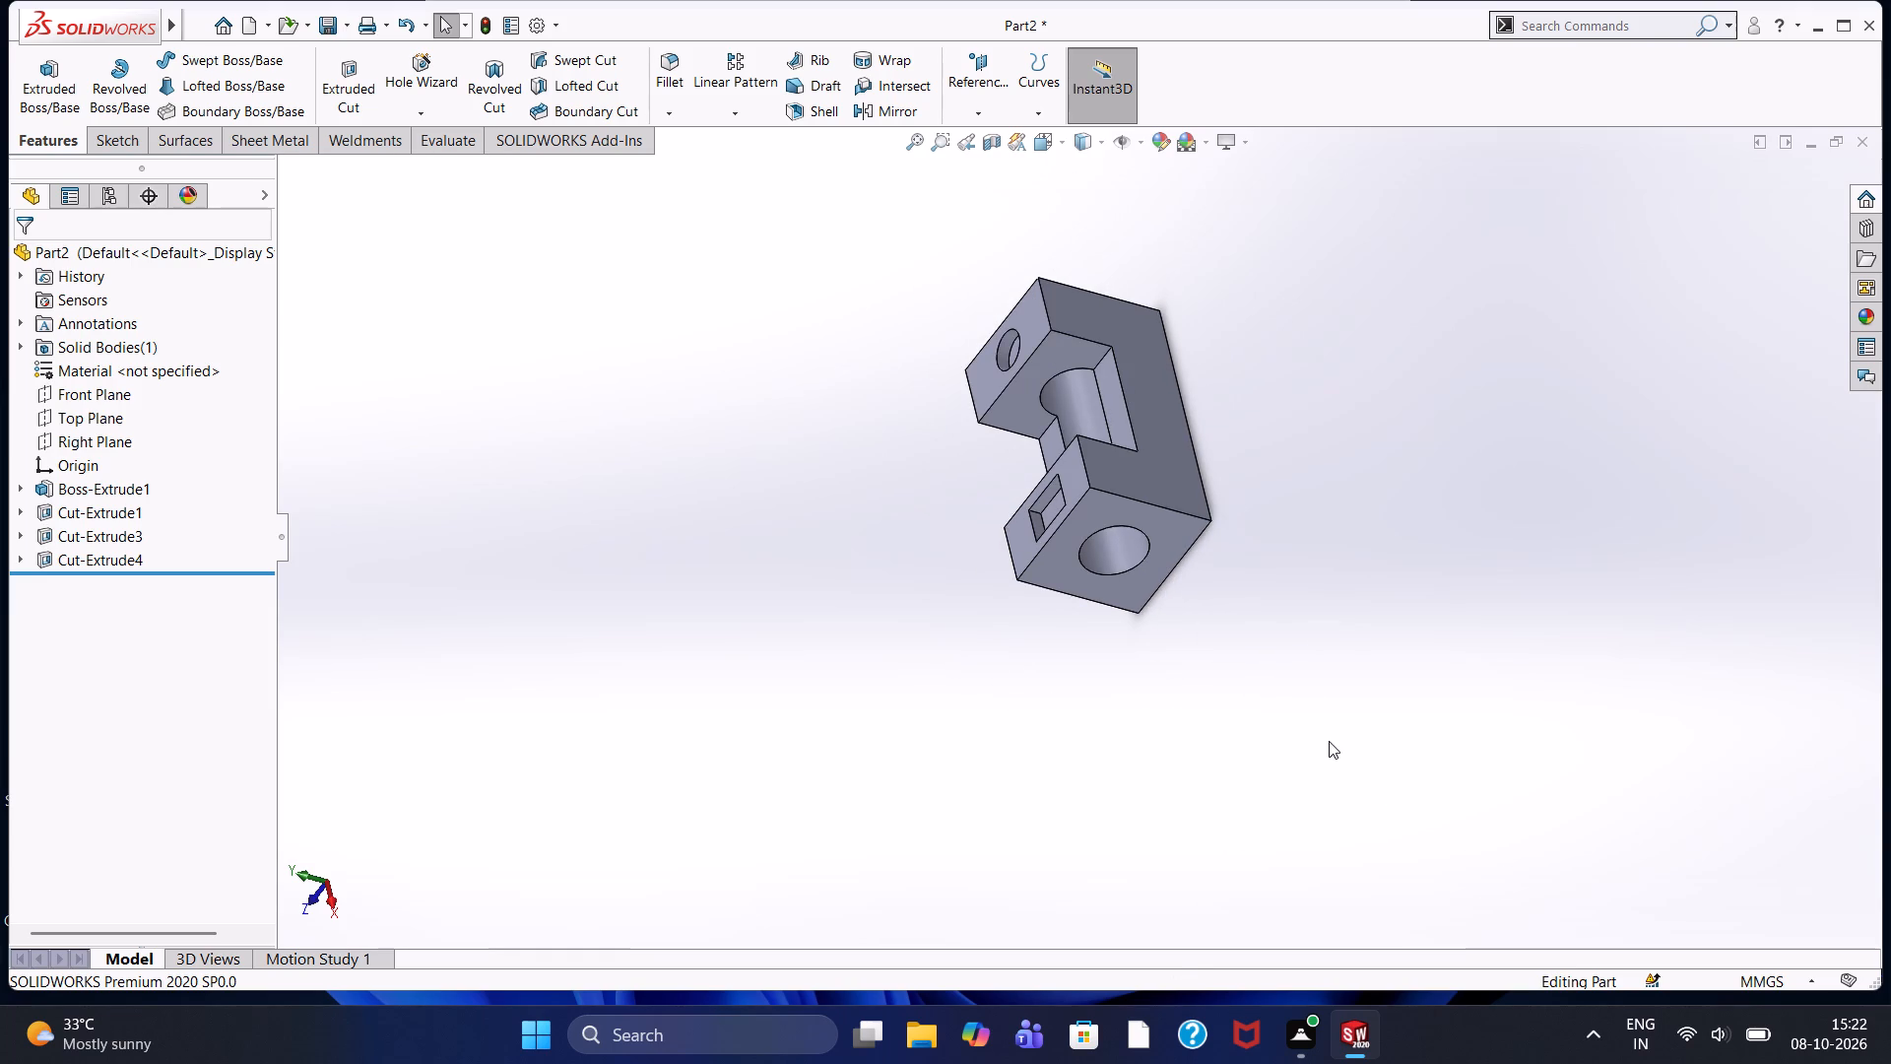
scroll(1354, 691, "up", 2)
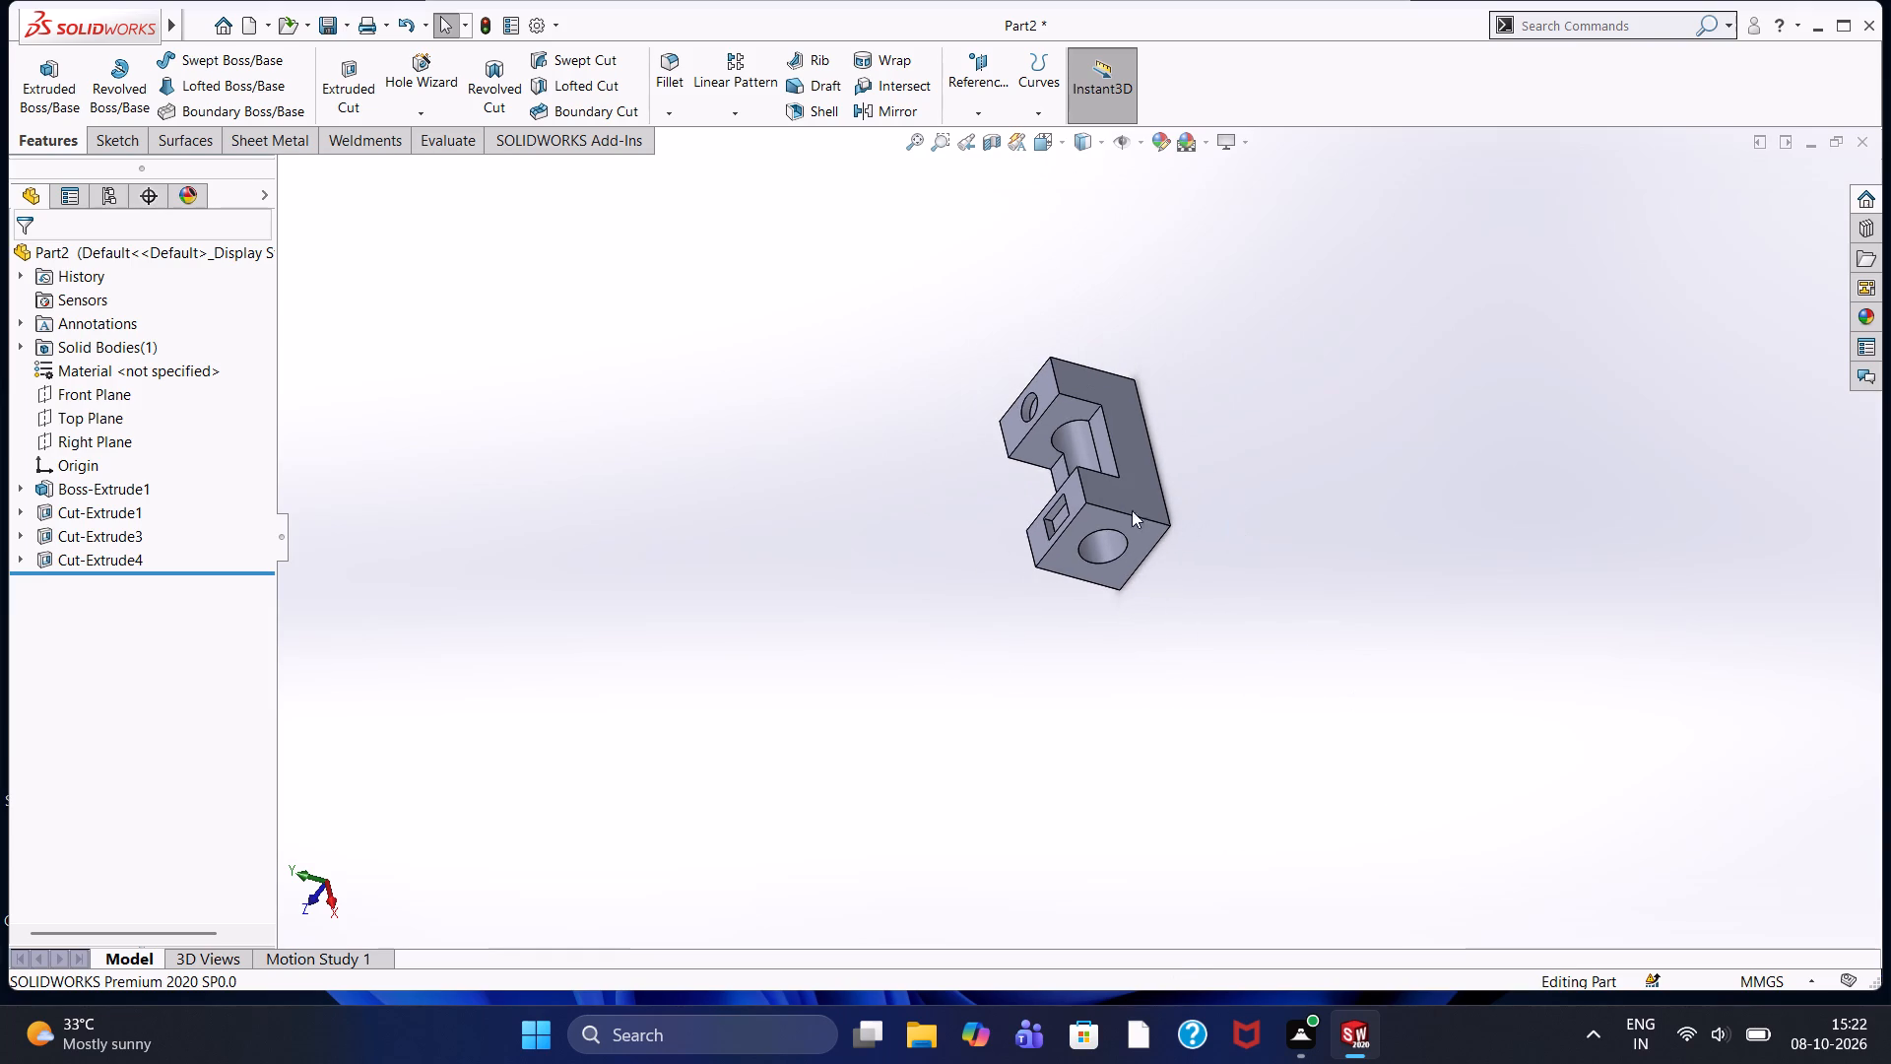
scroll(1074, 428, "down", 1)
scroll(1216, 373, "down", 2)
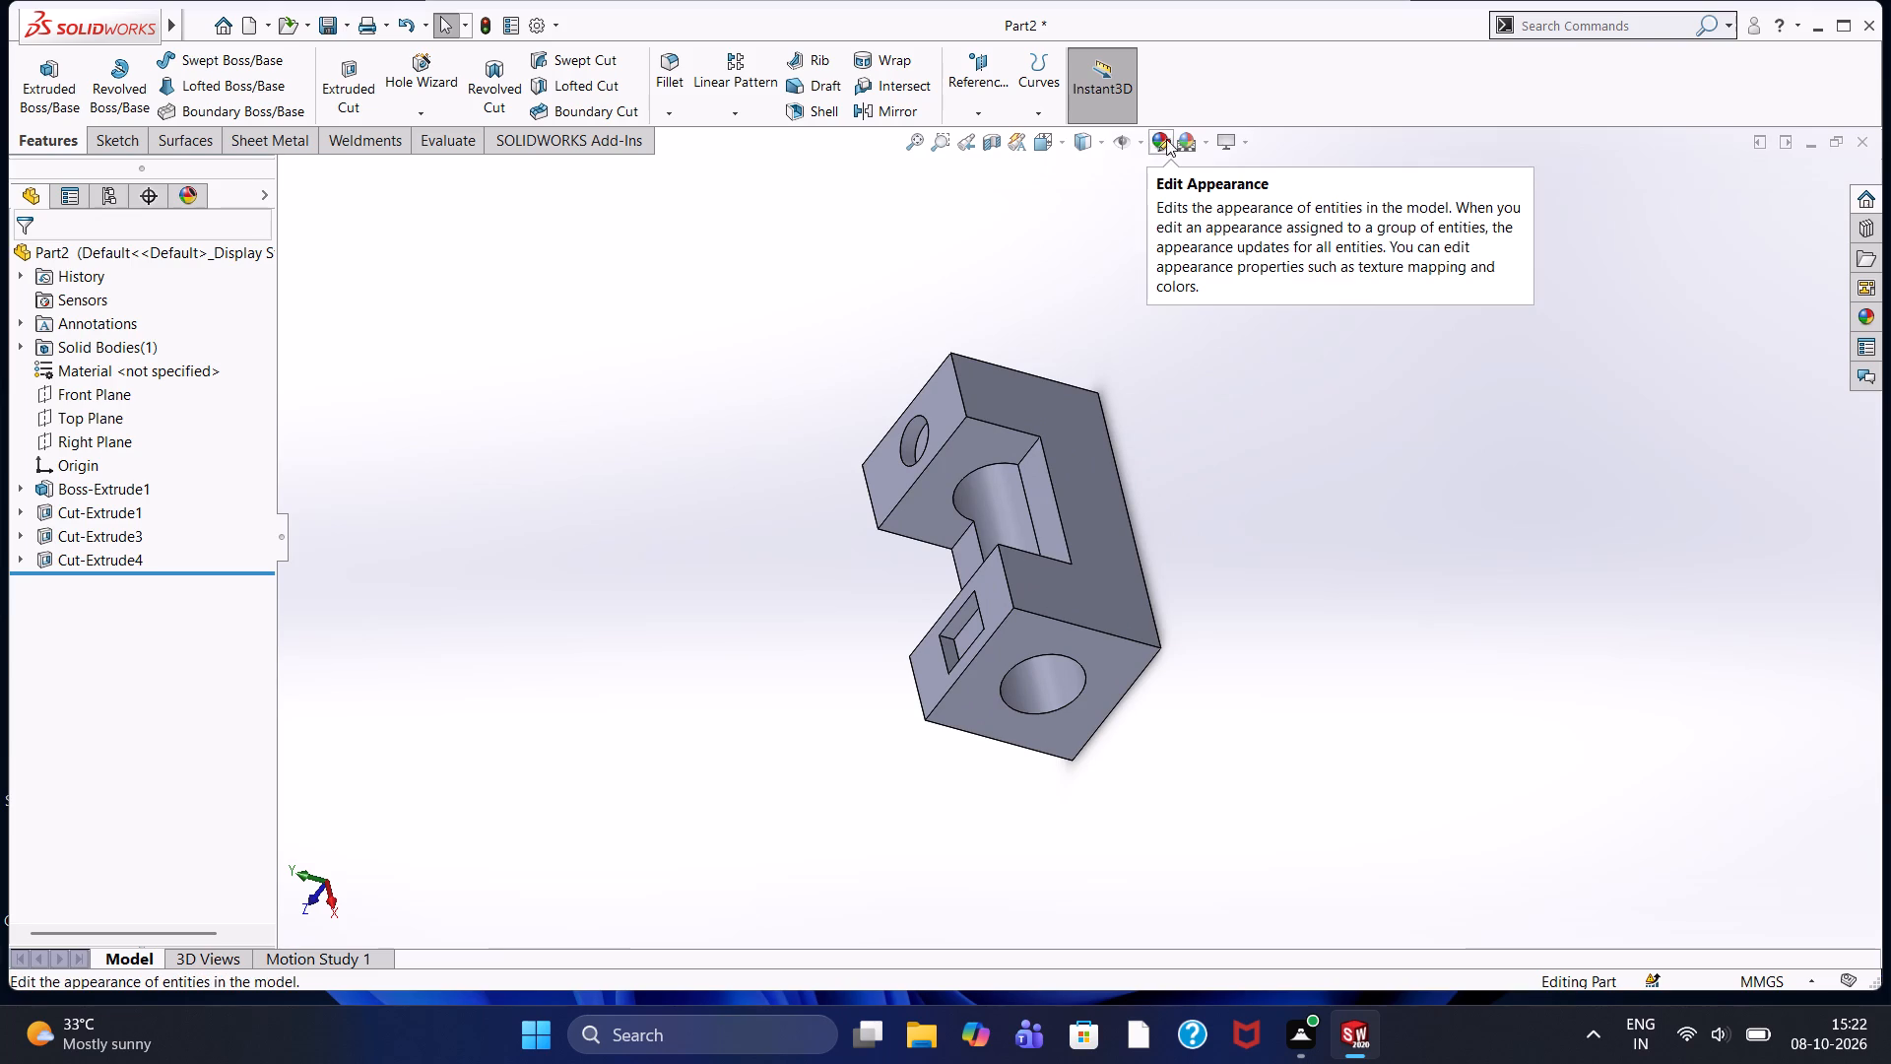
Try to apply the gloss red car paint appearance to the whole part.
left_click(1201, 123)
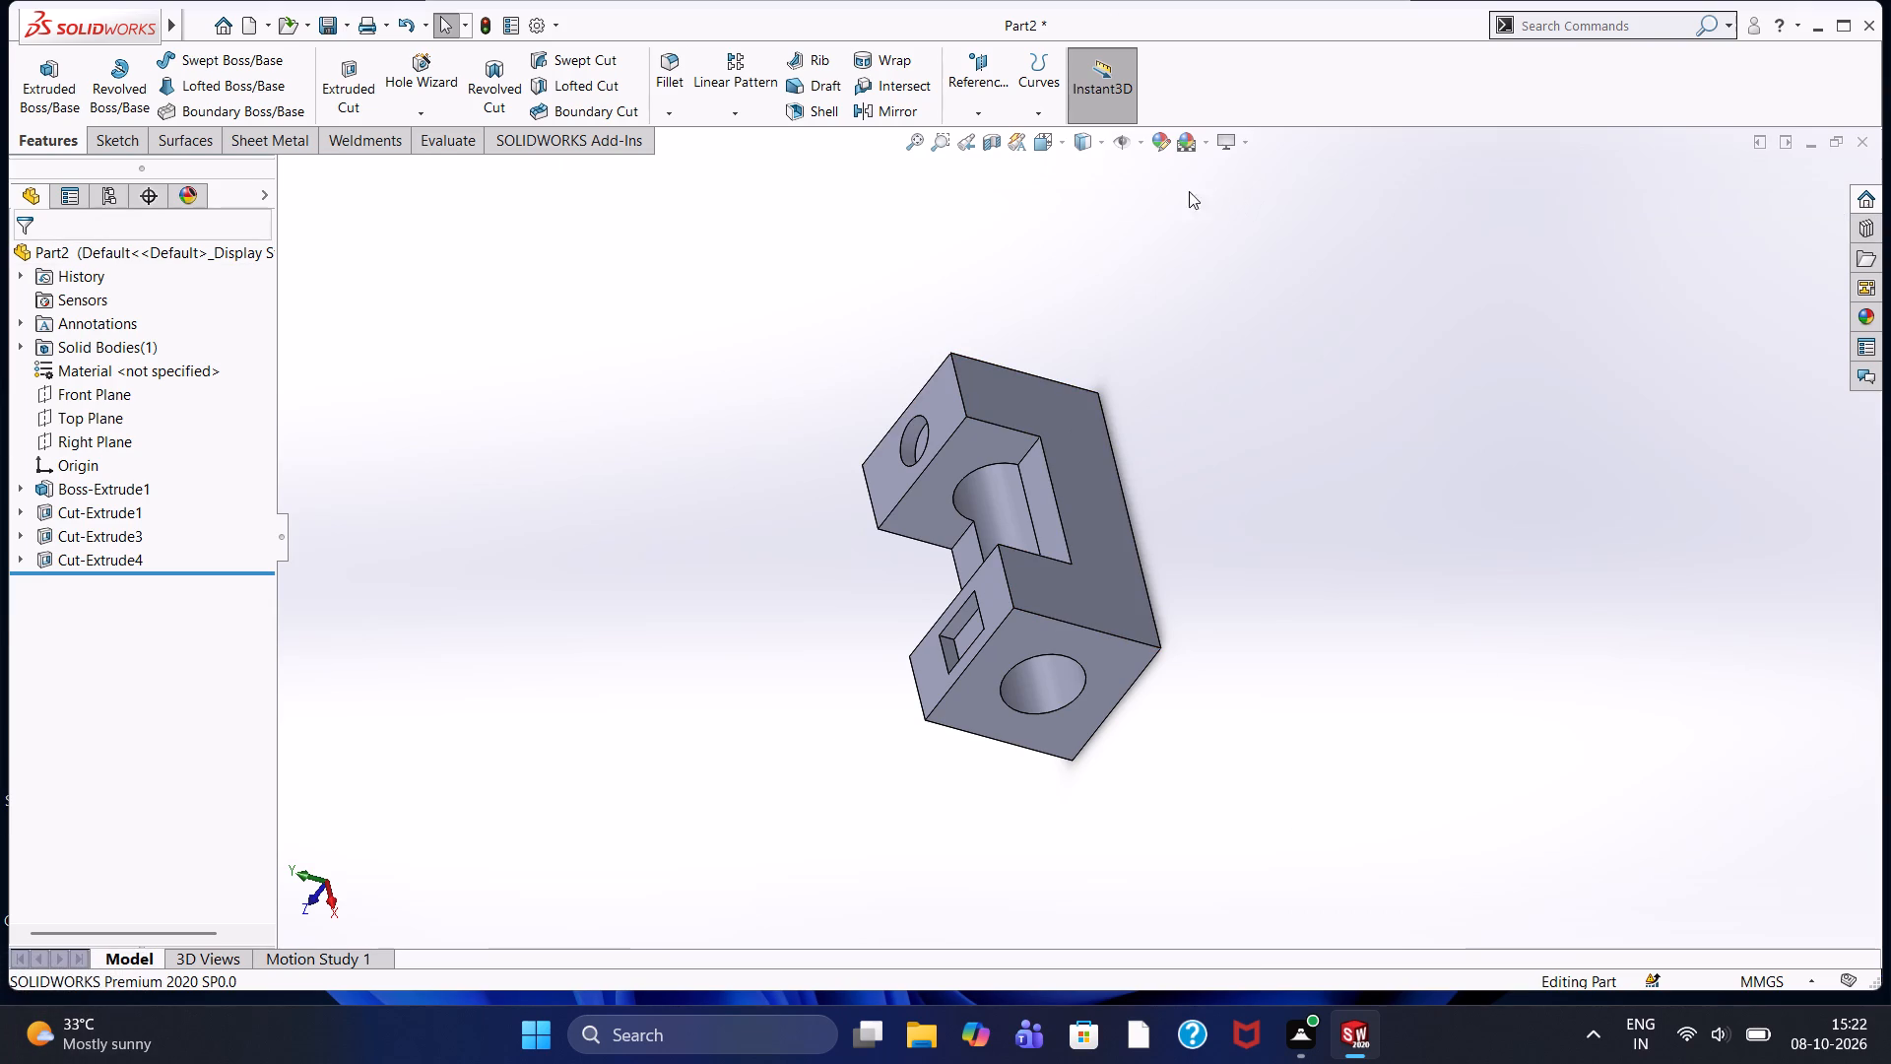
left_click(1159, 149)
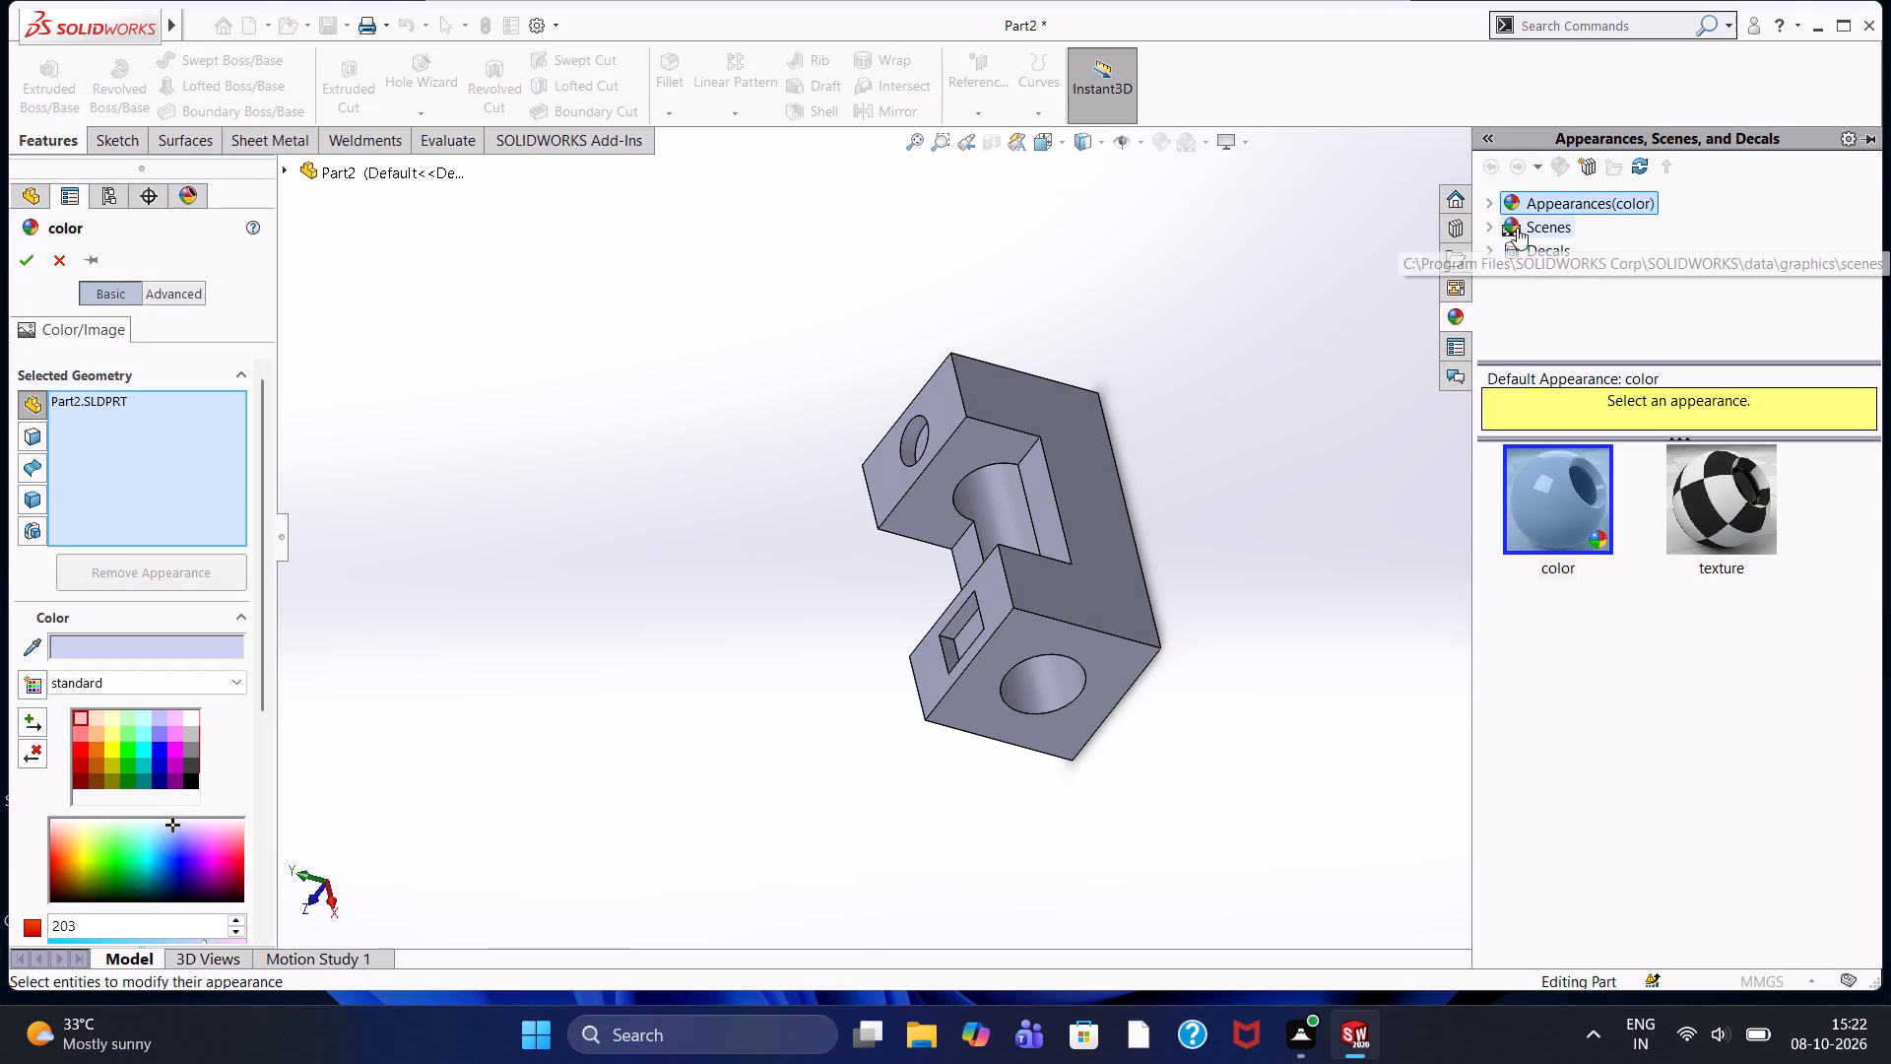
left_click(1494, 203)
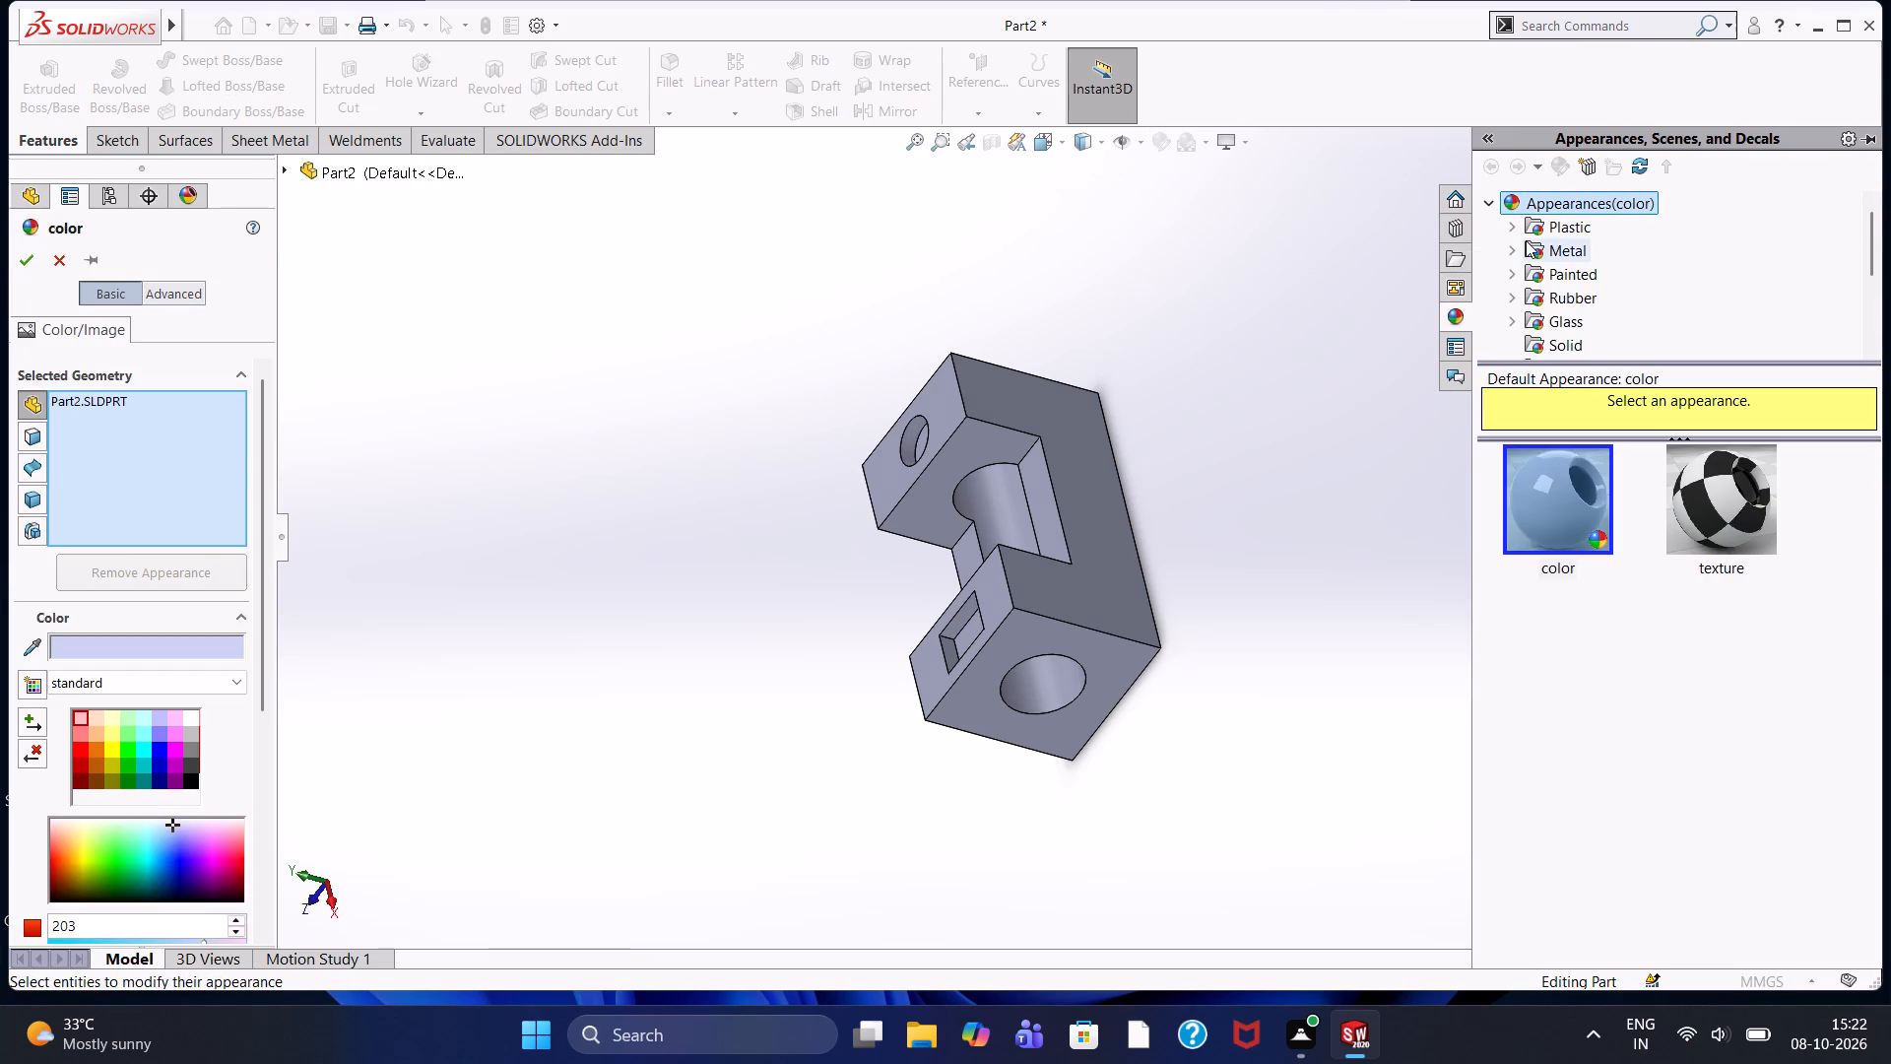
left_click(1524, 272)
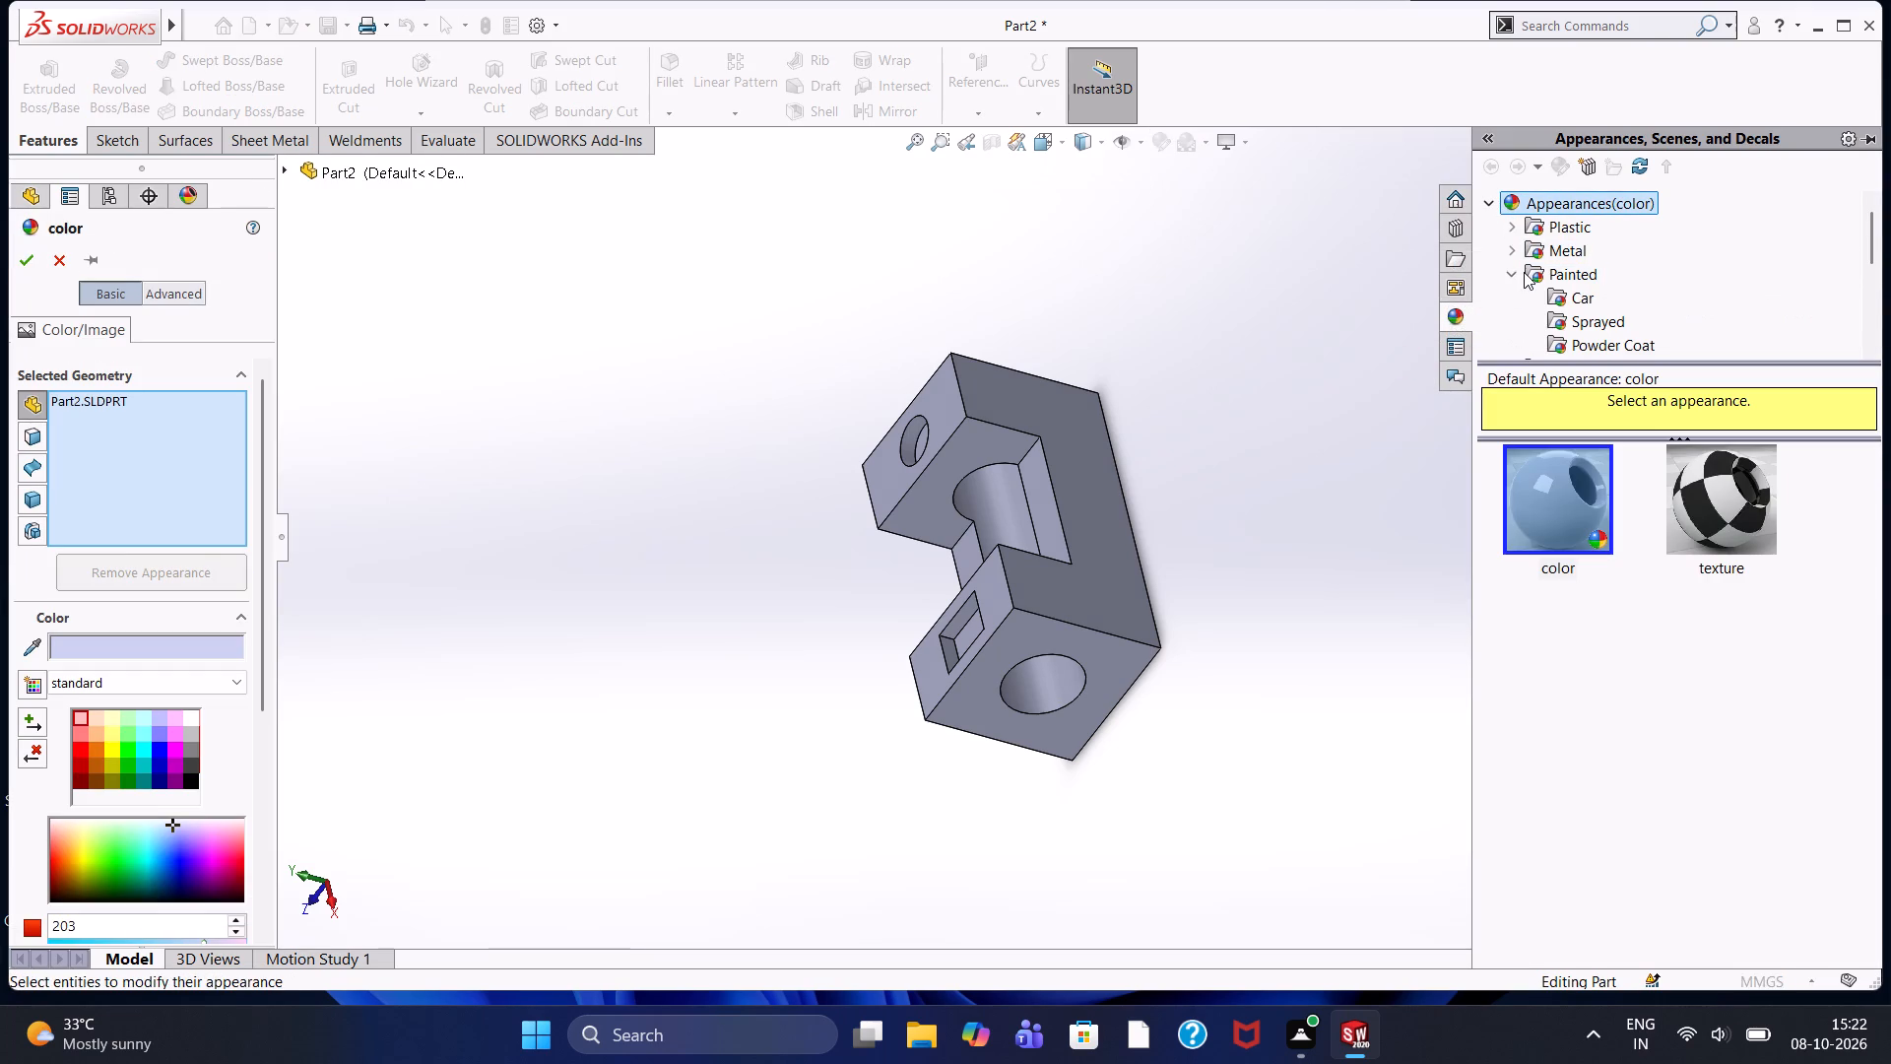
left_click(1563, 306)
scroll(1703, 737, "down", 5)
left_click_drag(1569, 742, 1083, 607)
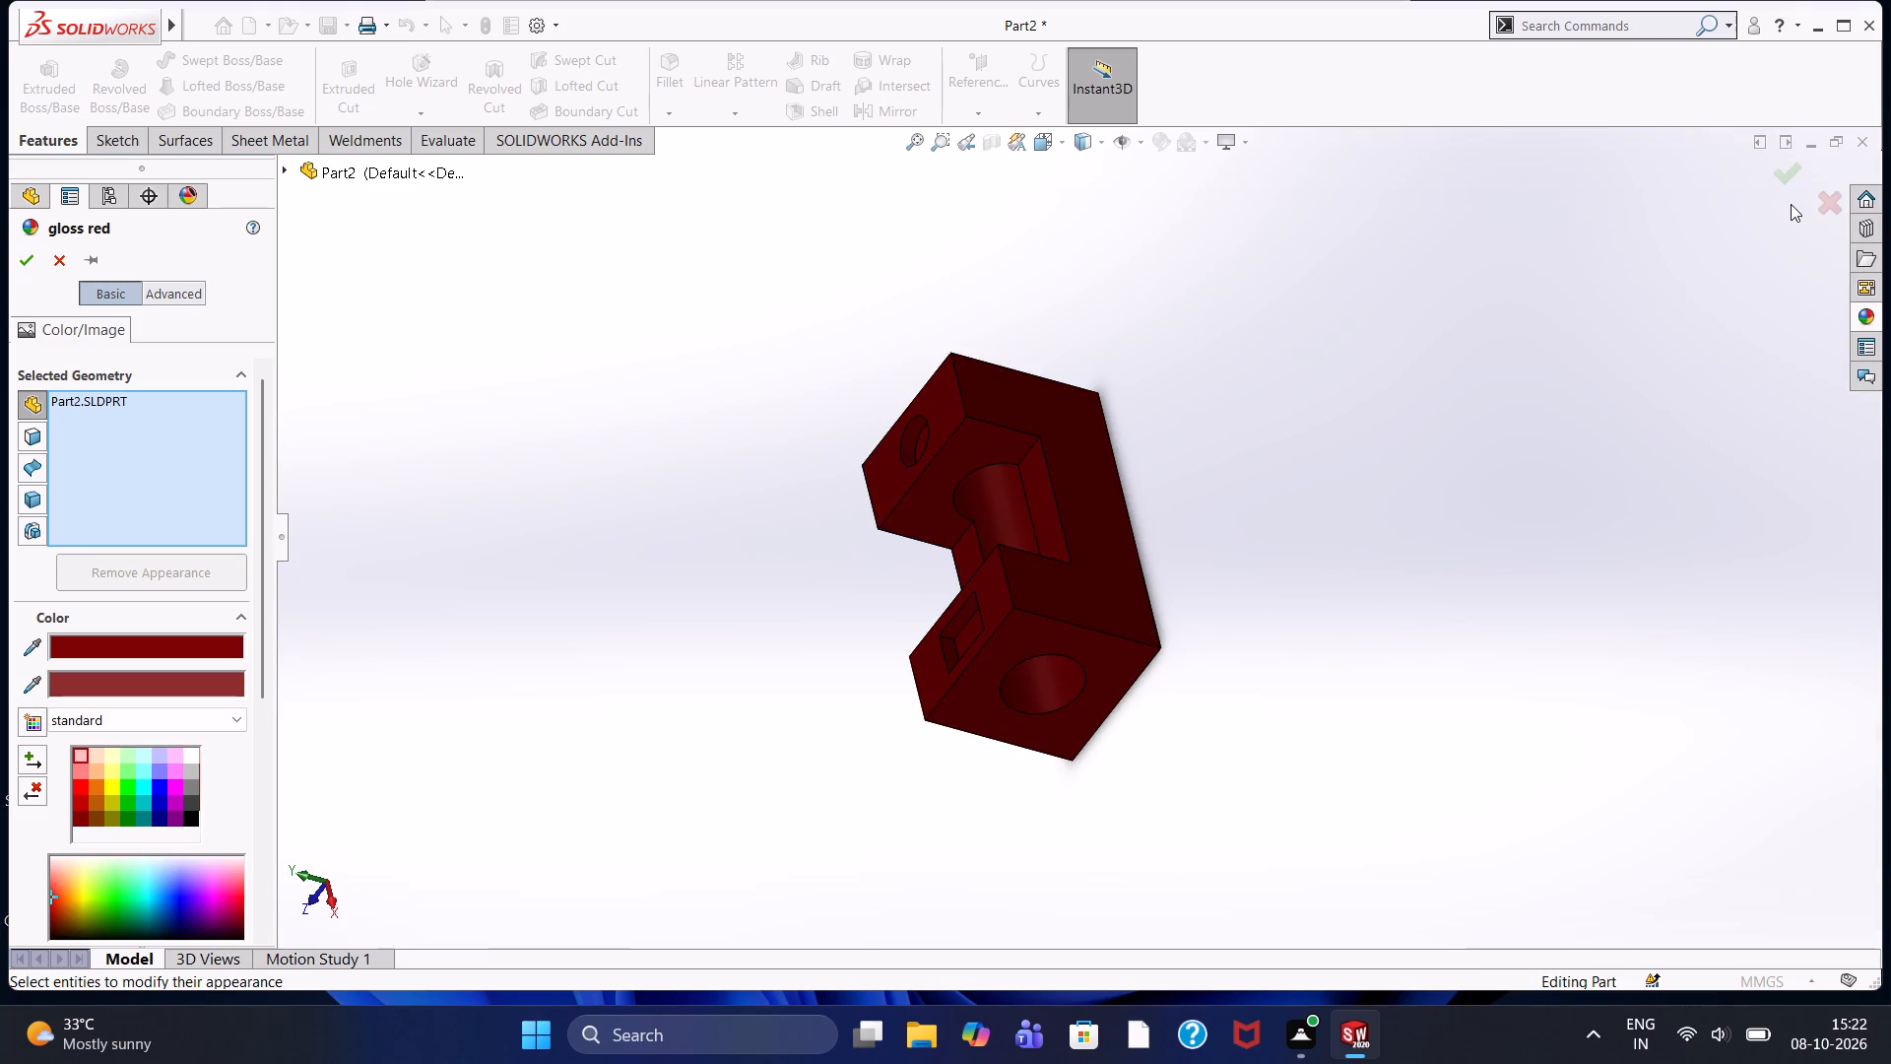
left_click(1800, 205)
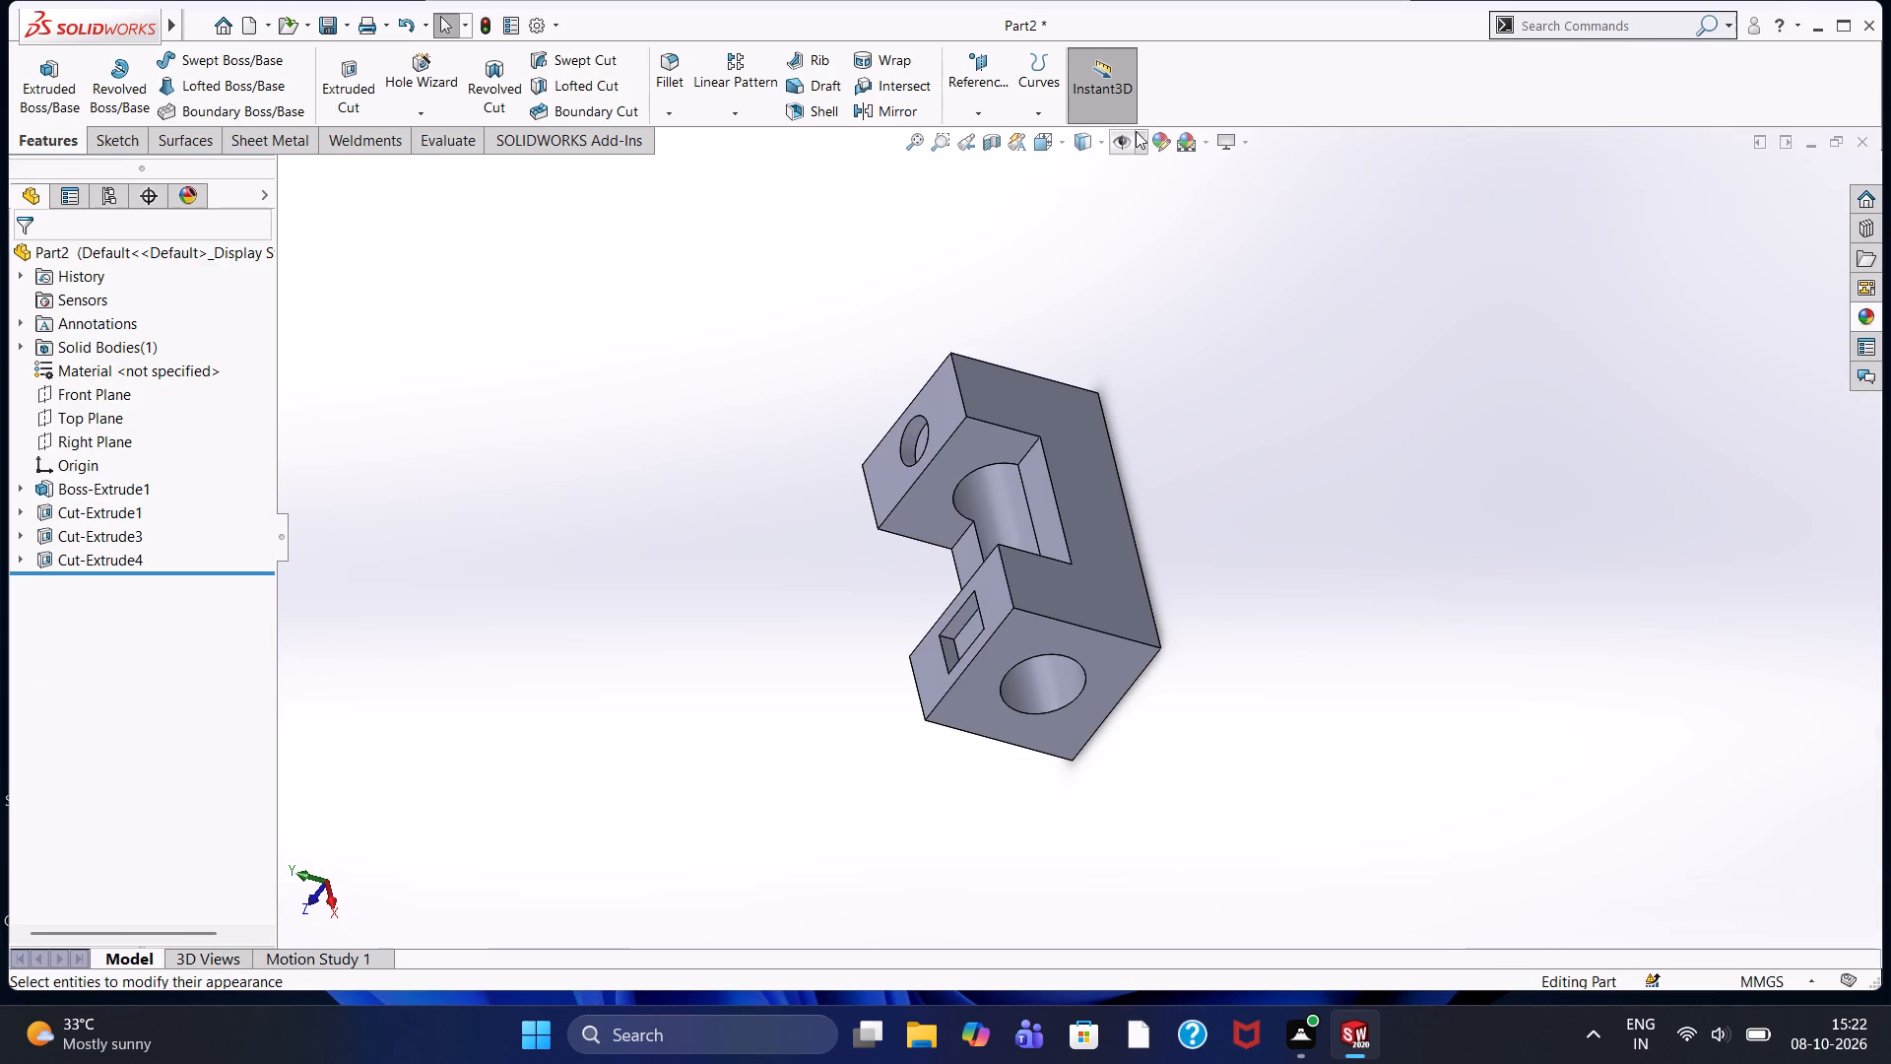
Apply the candy apple red car paint appearance to the whole part.
left_click(1149, 146)
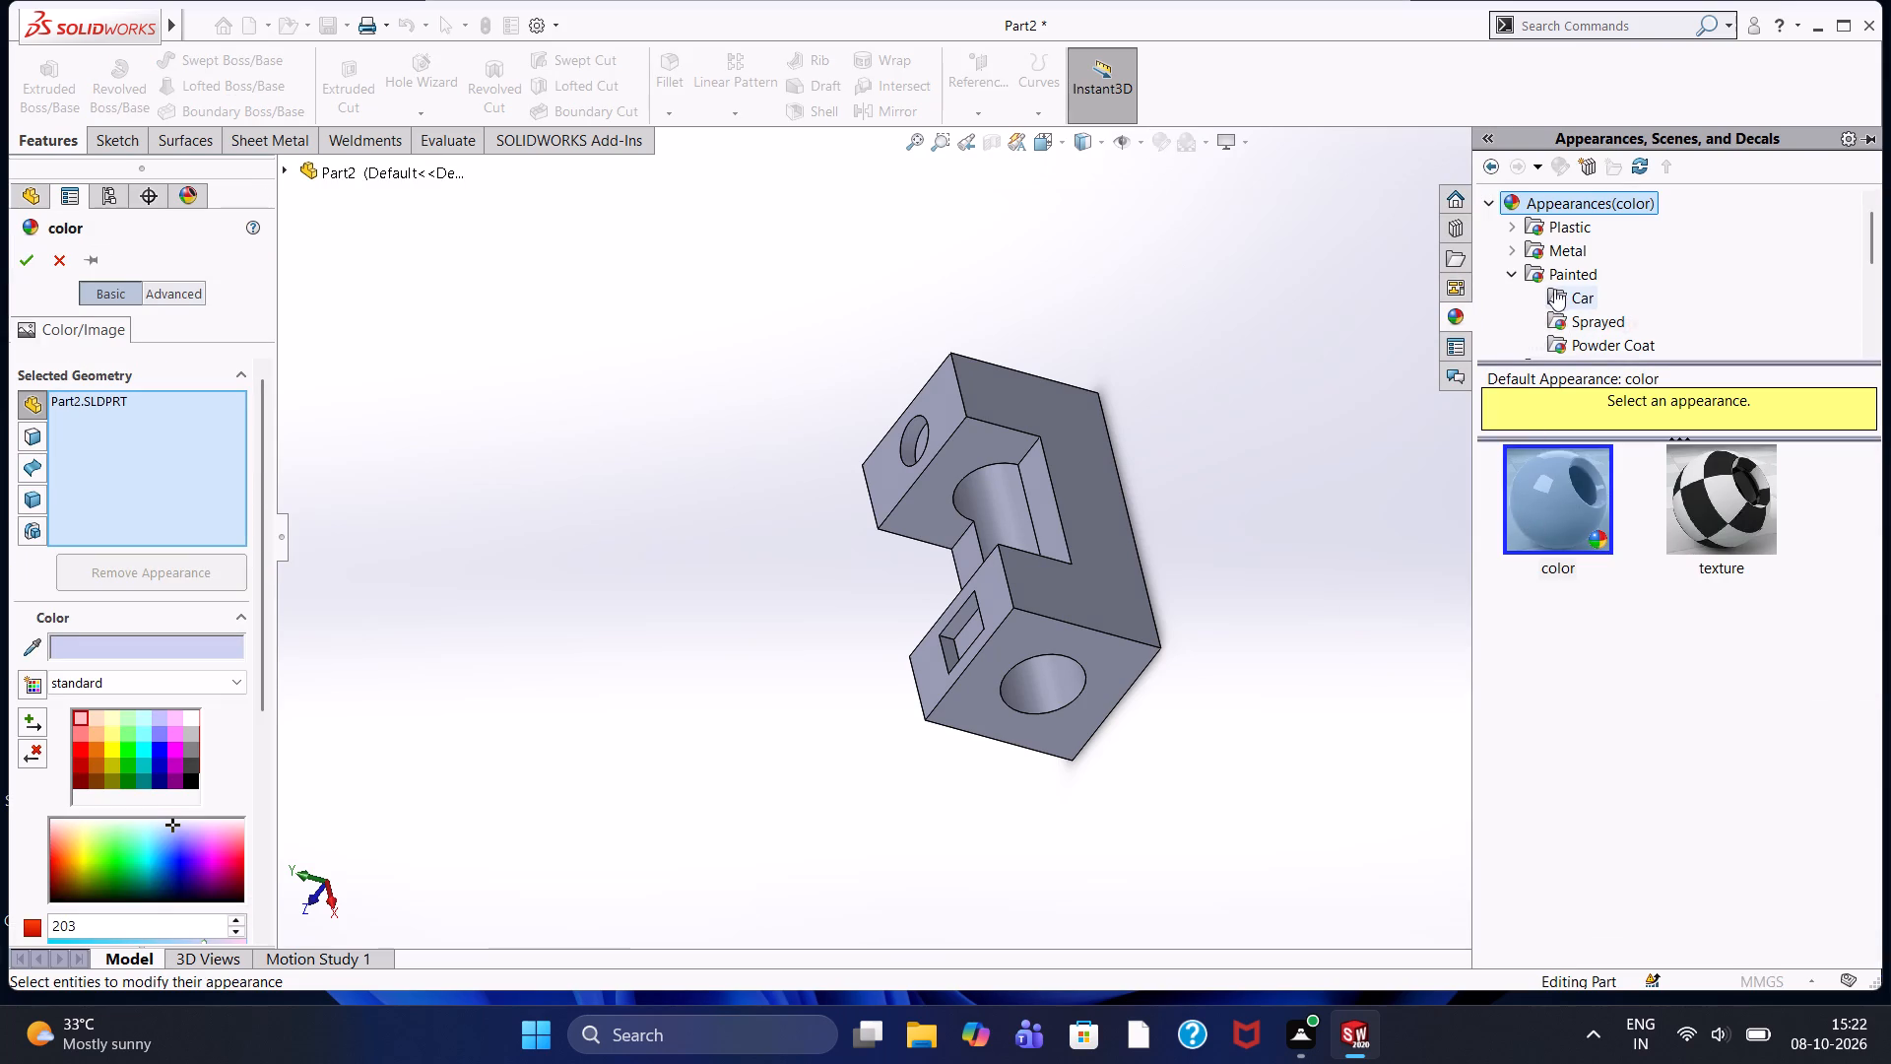
left_click(1554, 287)
scroll(1688, 845, "down", 7)
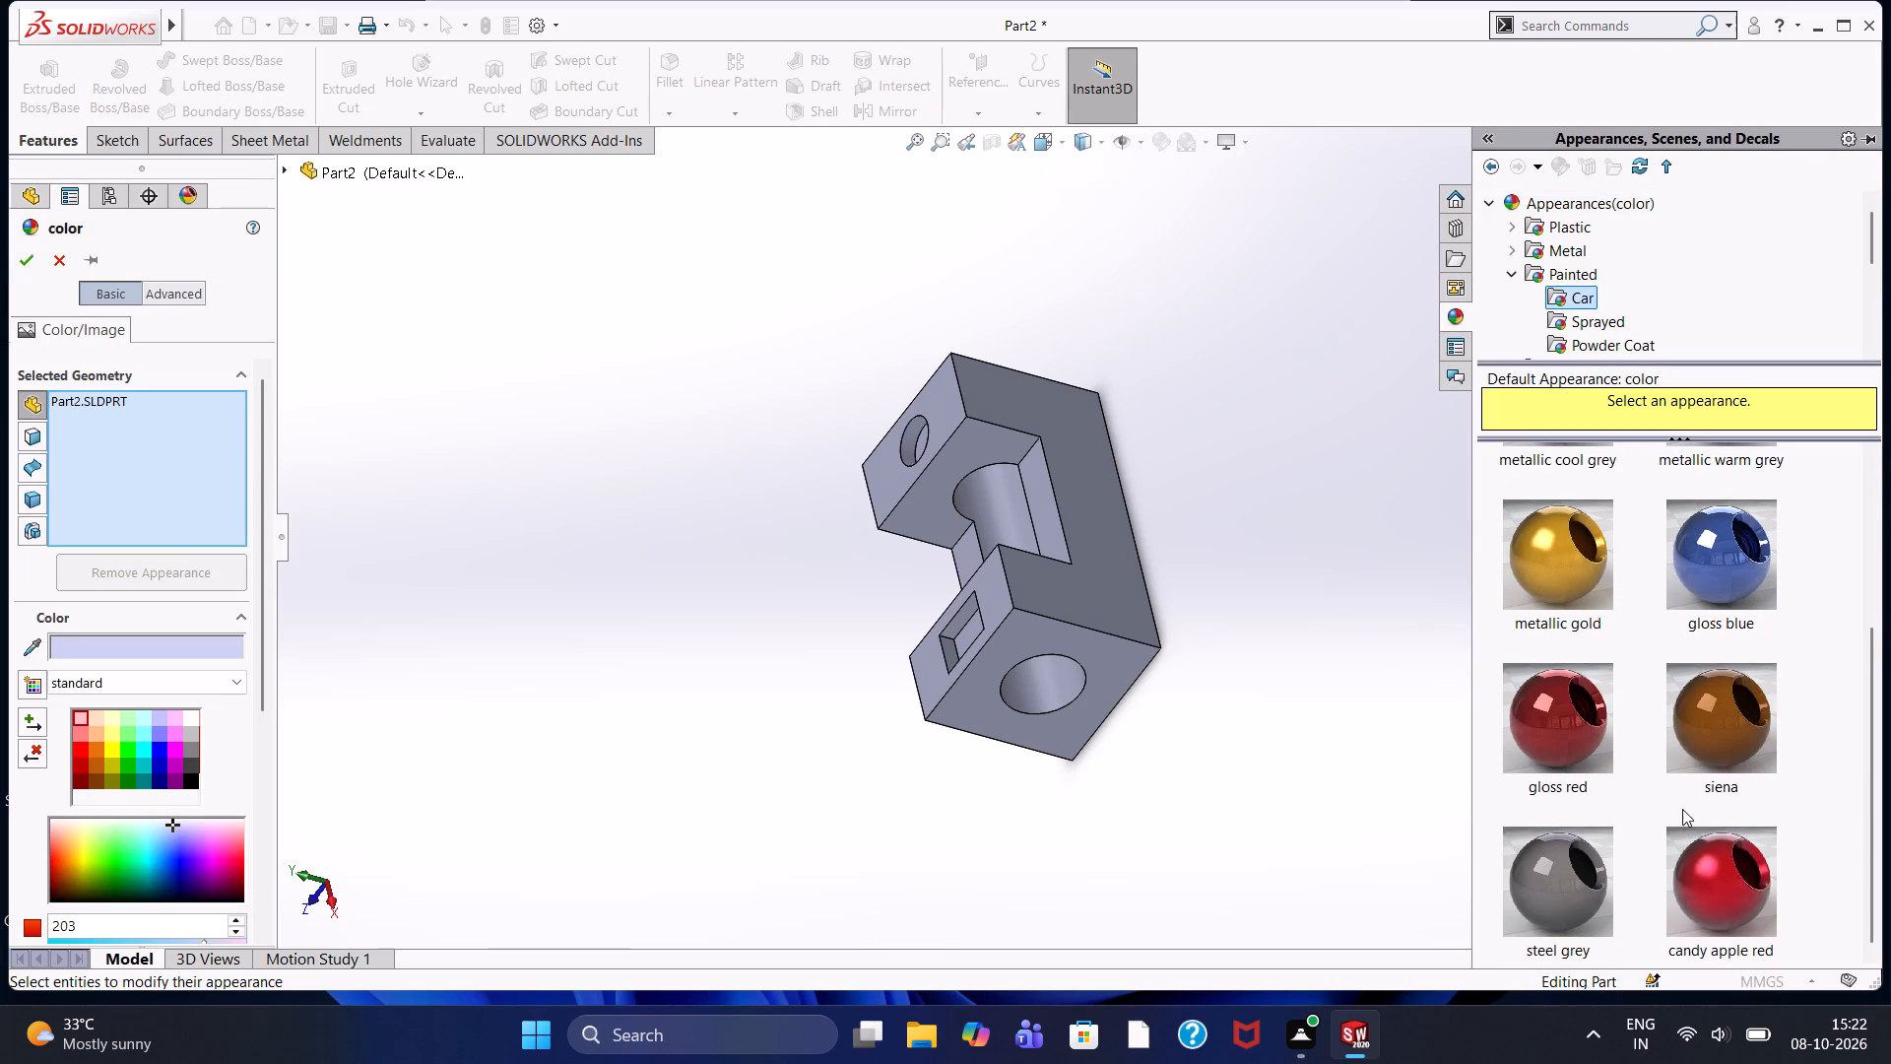
left_click_drag(1721, 879, 1374, 742)
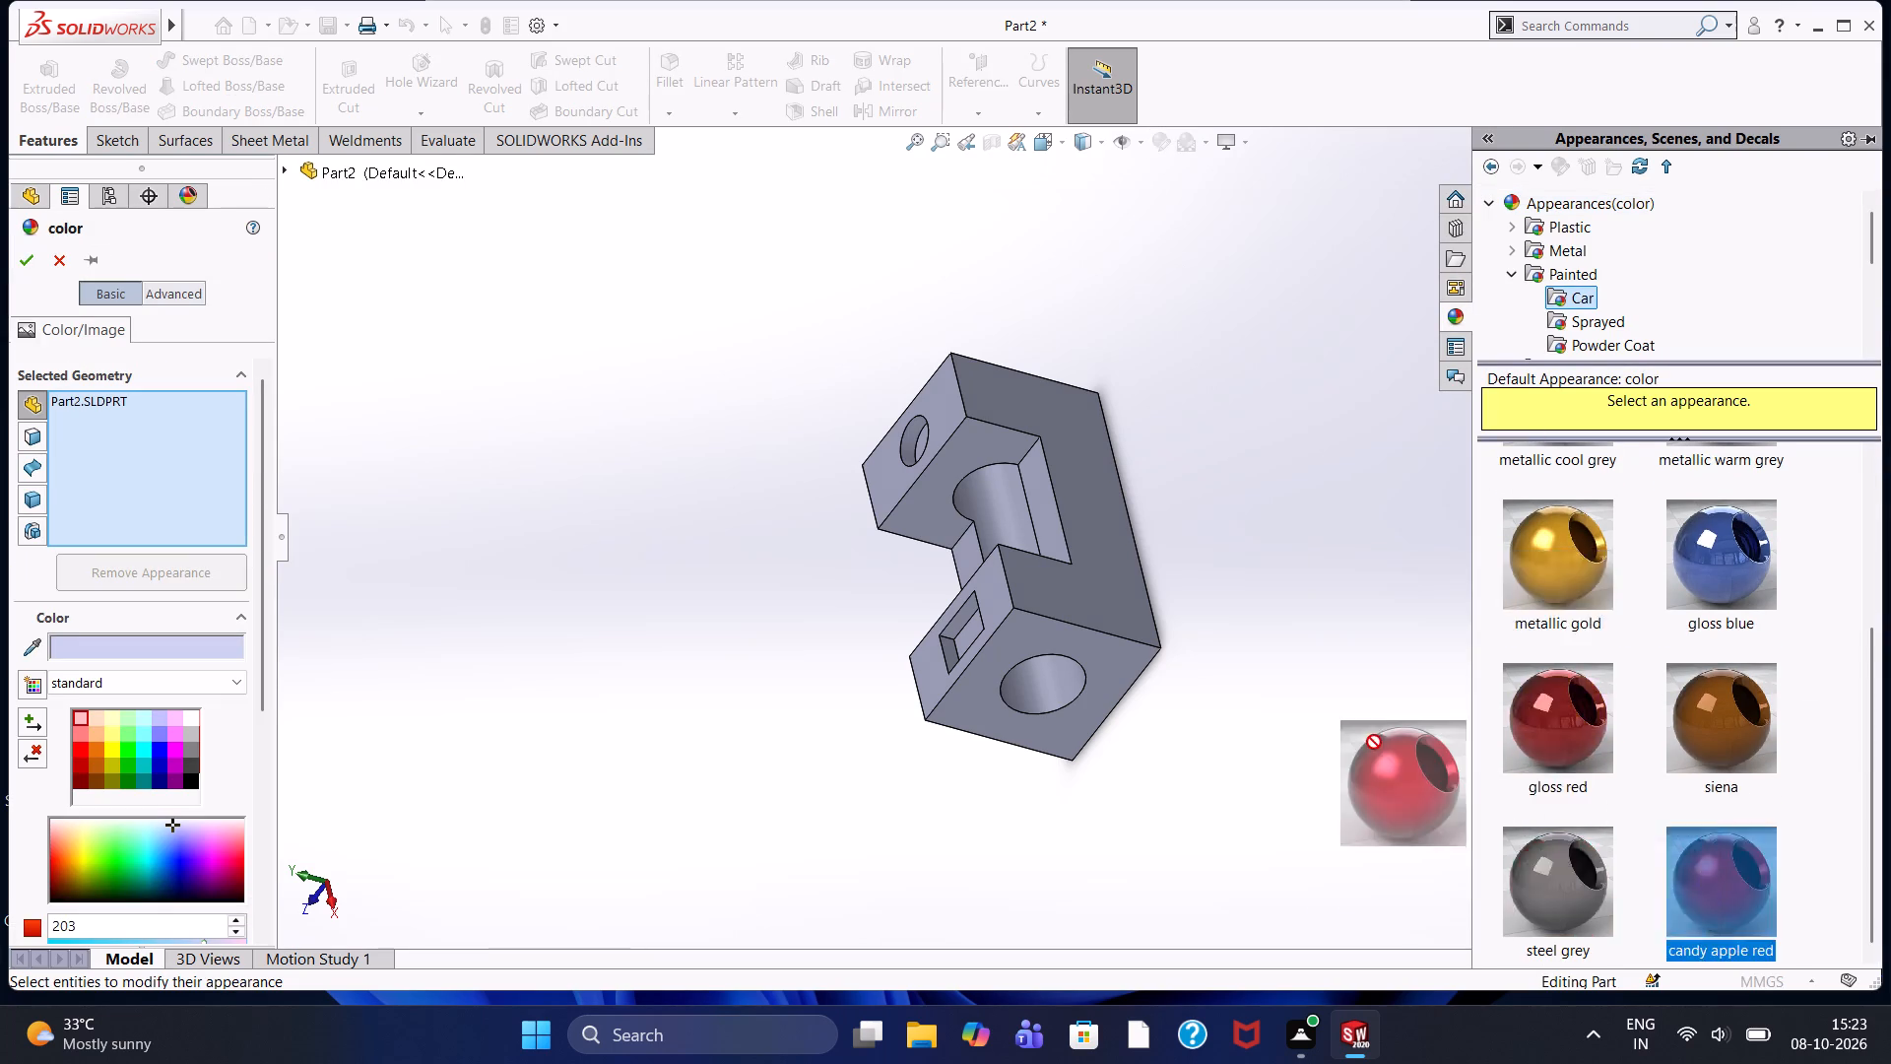
left_click_drag(1374, 742, 1113, 517)
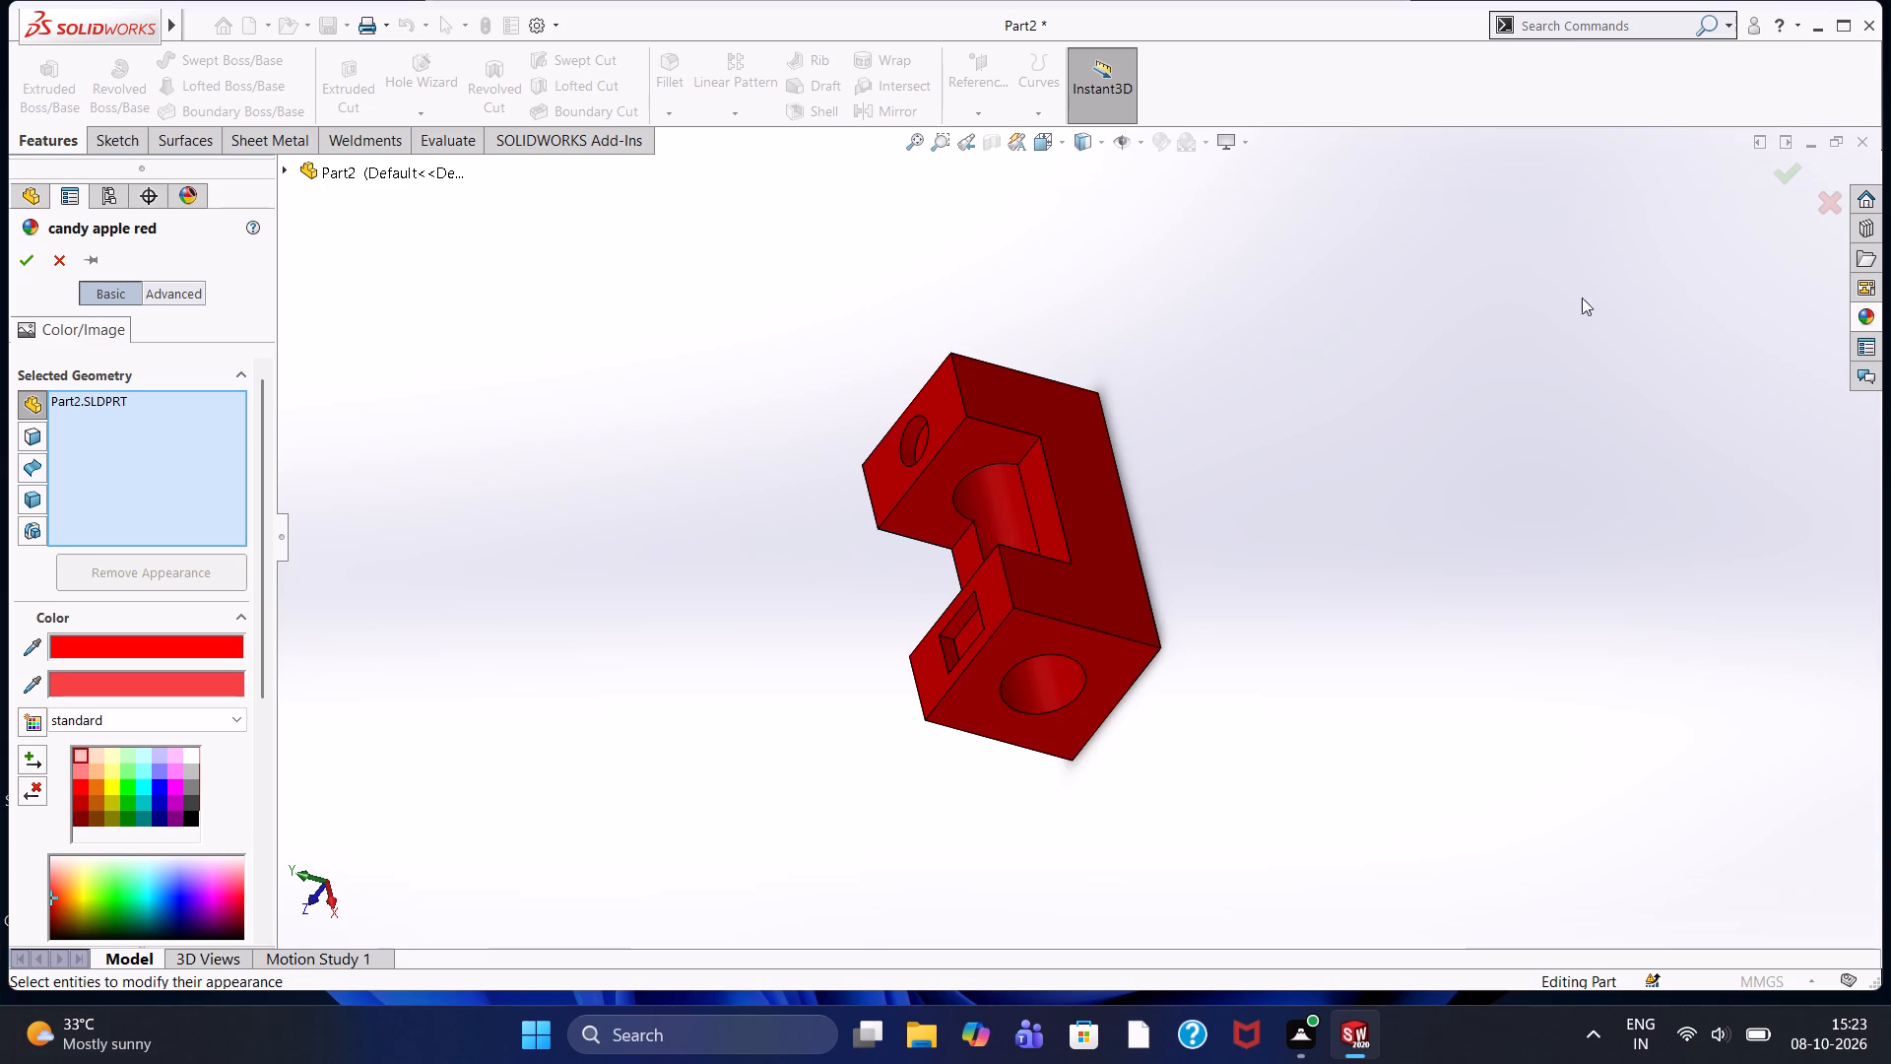
left_click(1787, 191)
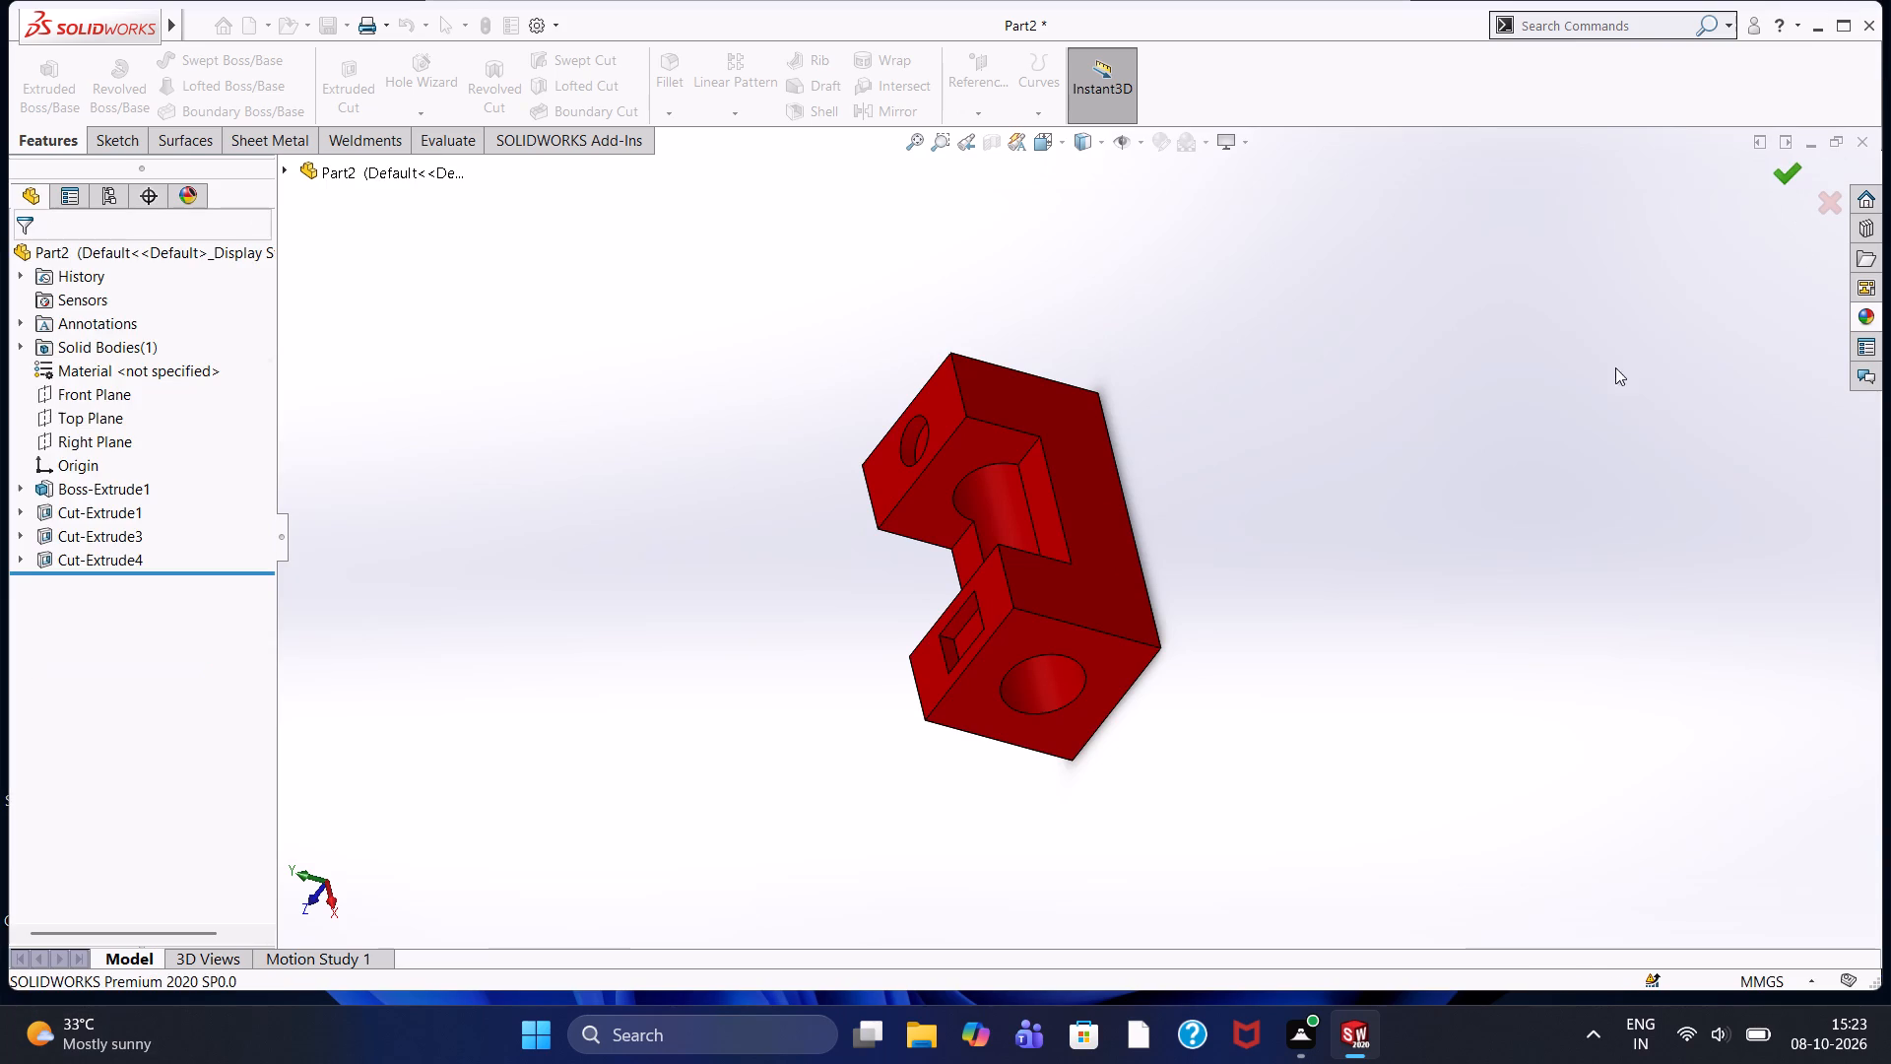
Examine the painted U-block from several sides and set it to the isometric view.
scroll(1093, 621, "up", 2)
middle_click_drag(844, 639, 973, 744)
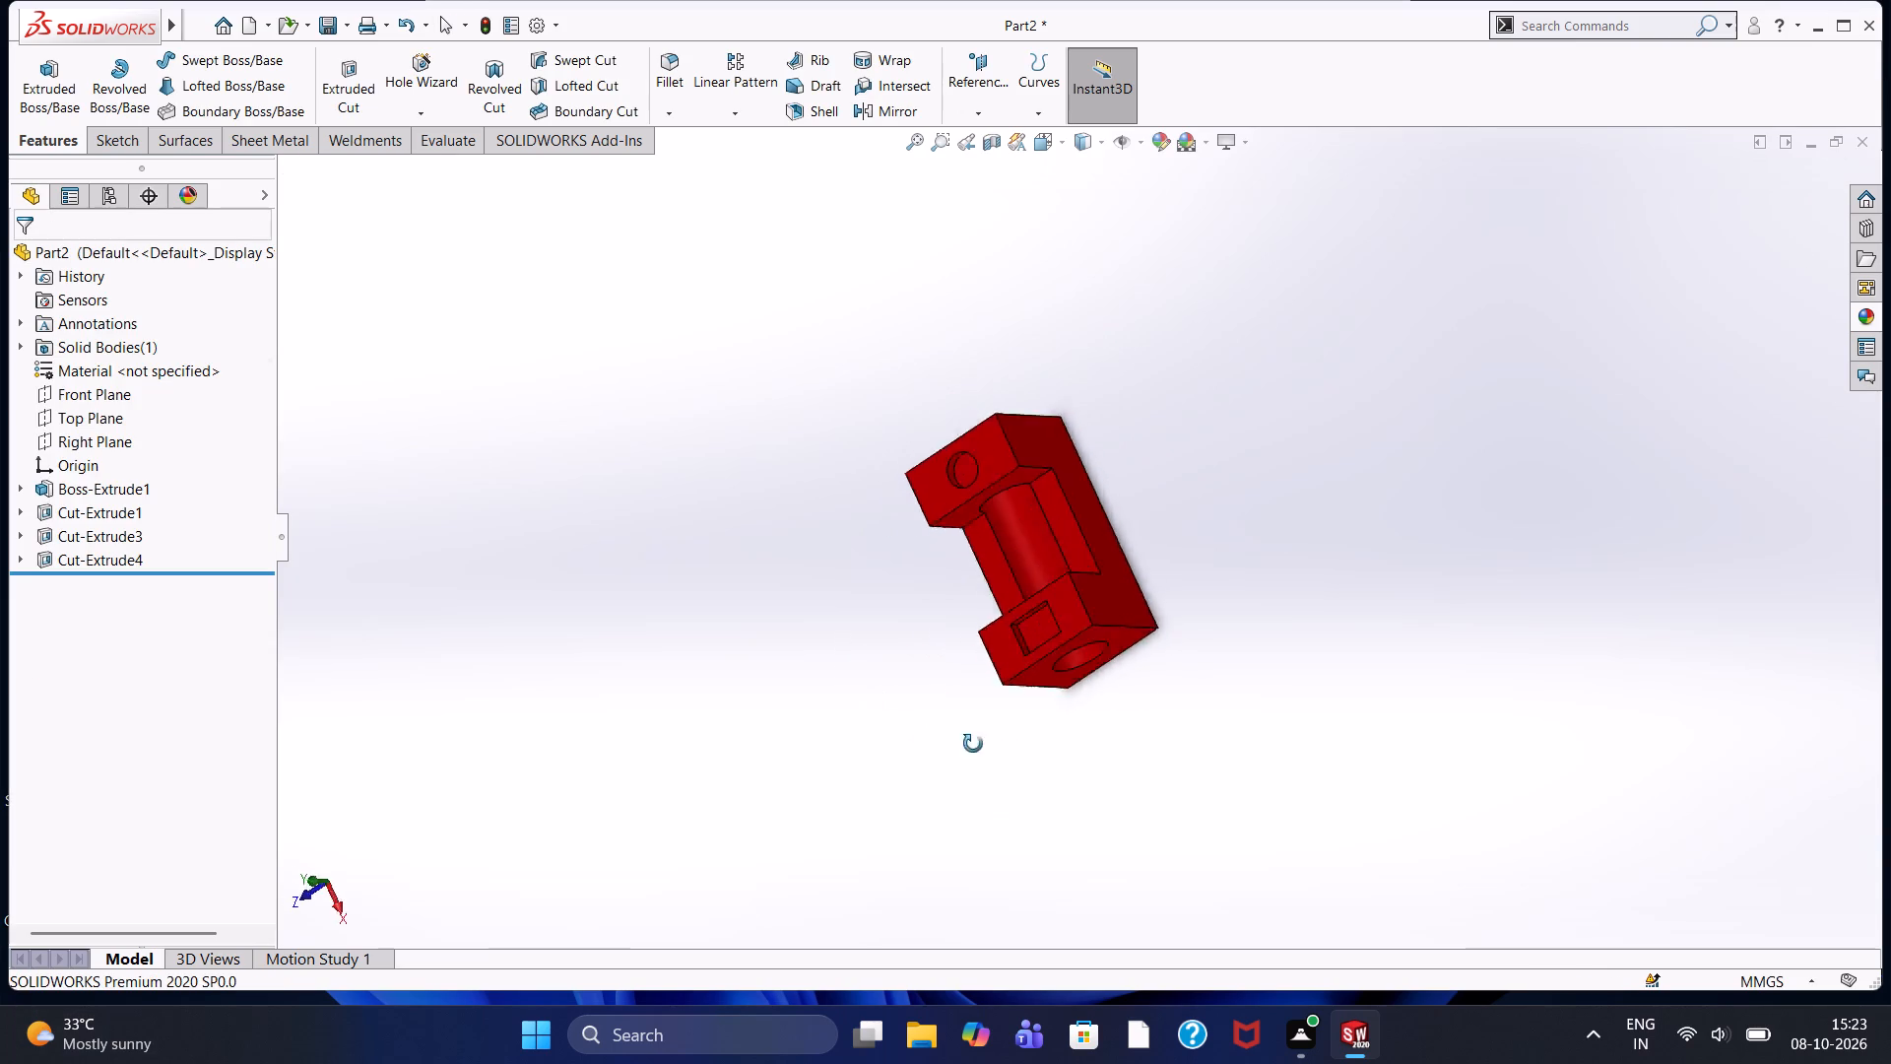
middle_click_drag(973, 744, 1016, 630)
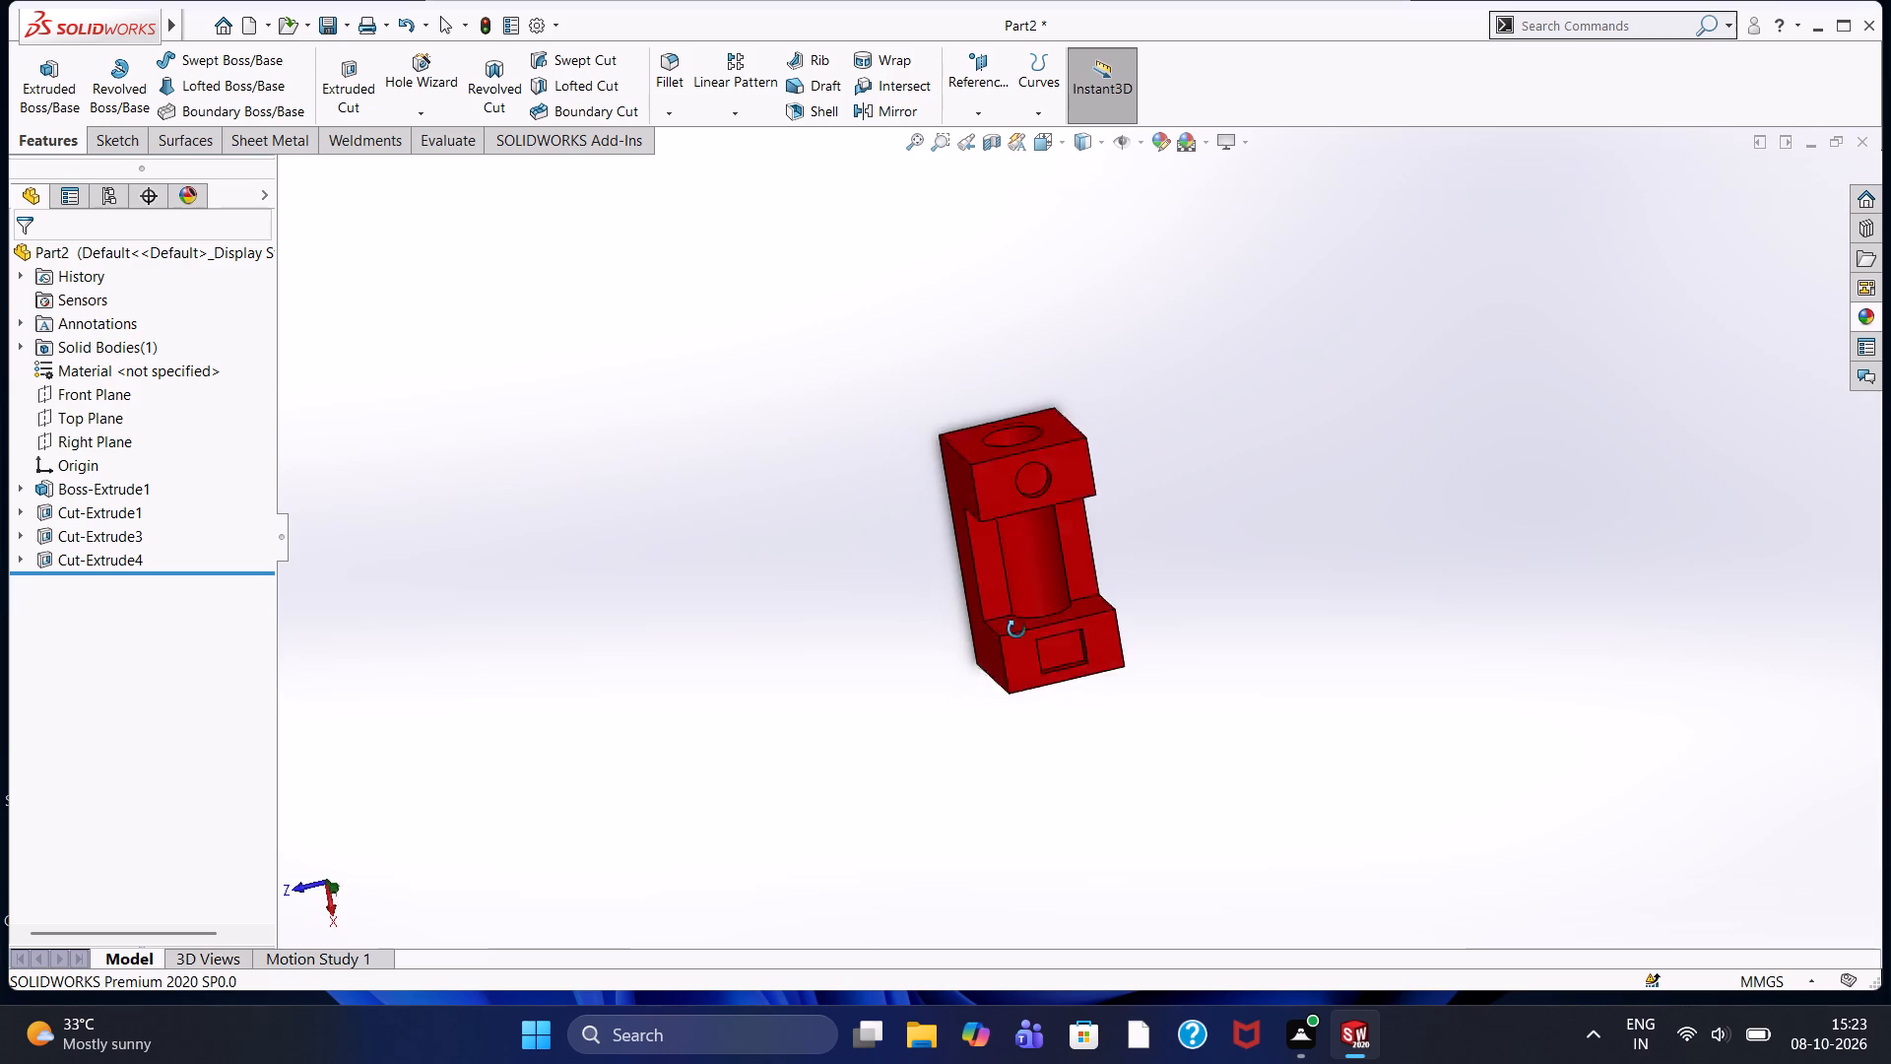
middle_click_drag(1016, 630, 766, 505)
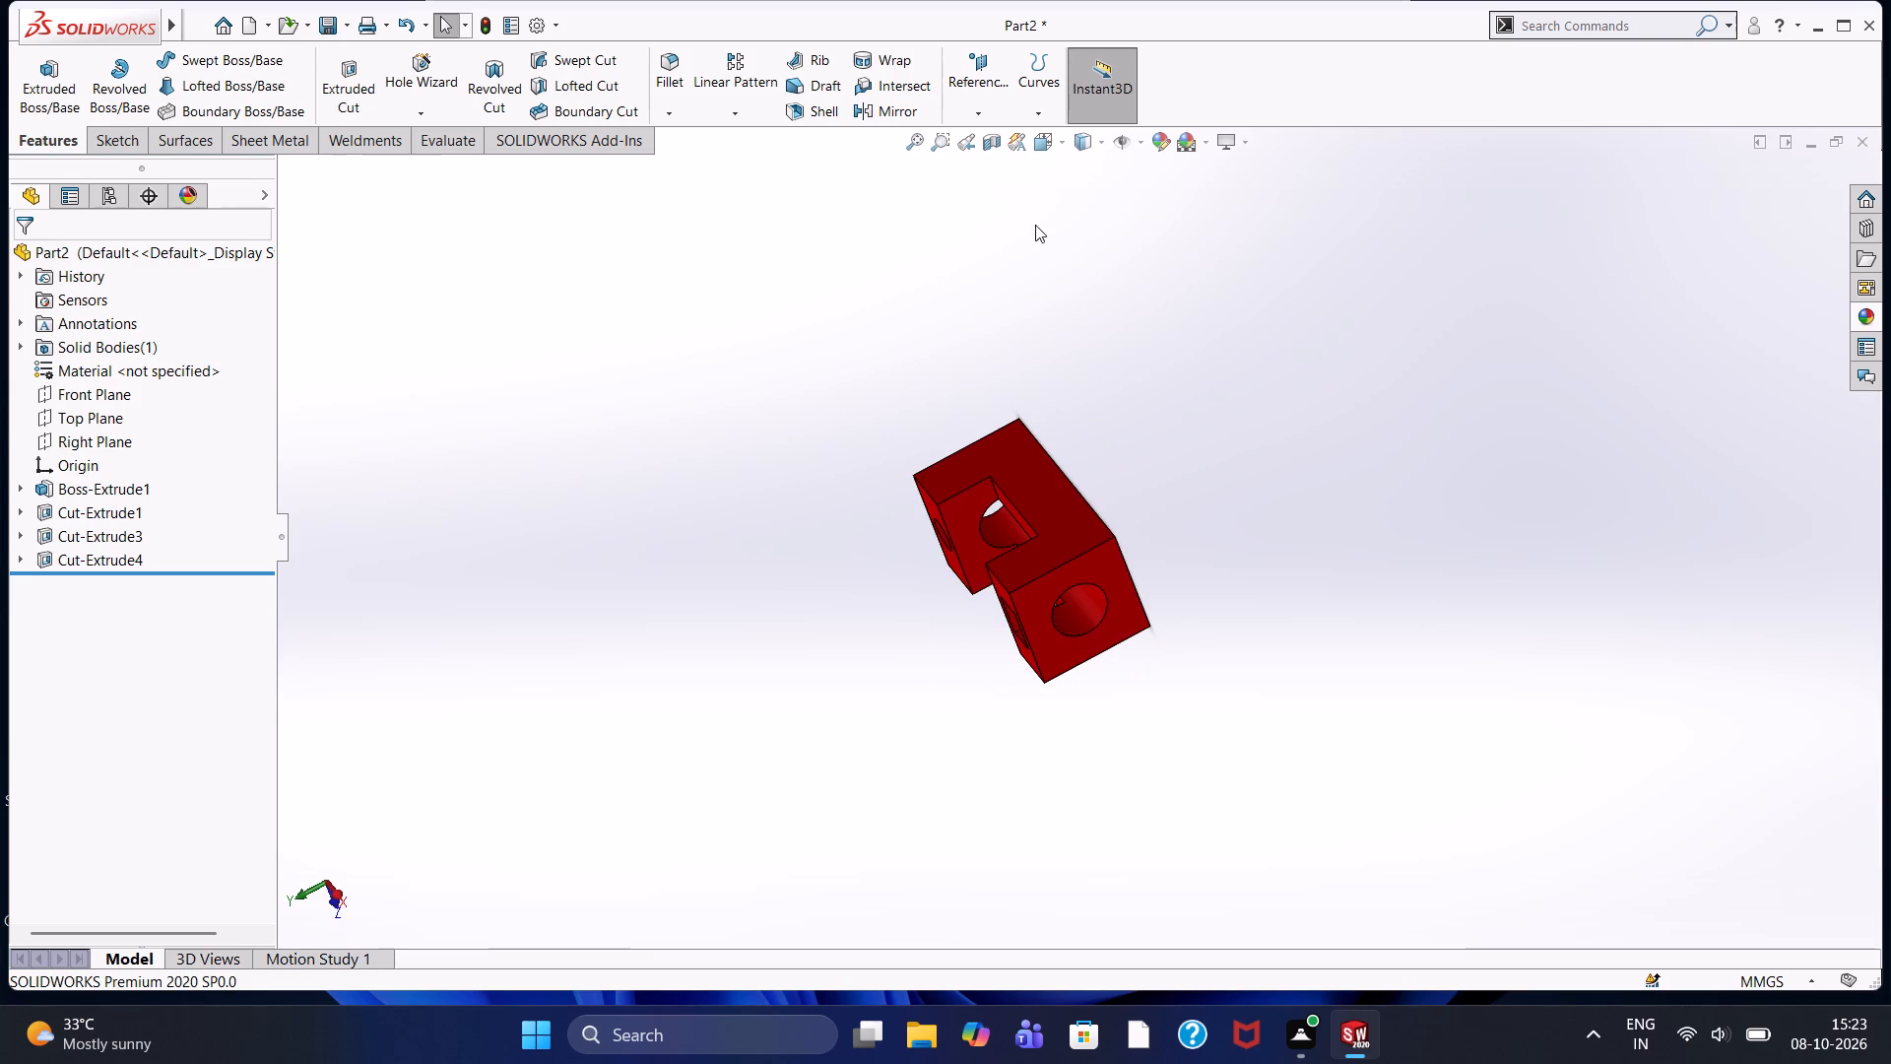
left_click(1101, 139)
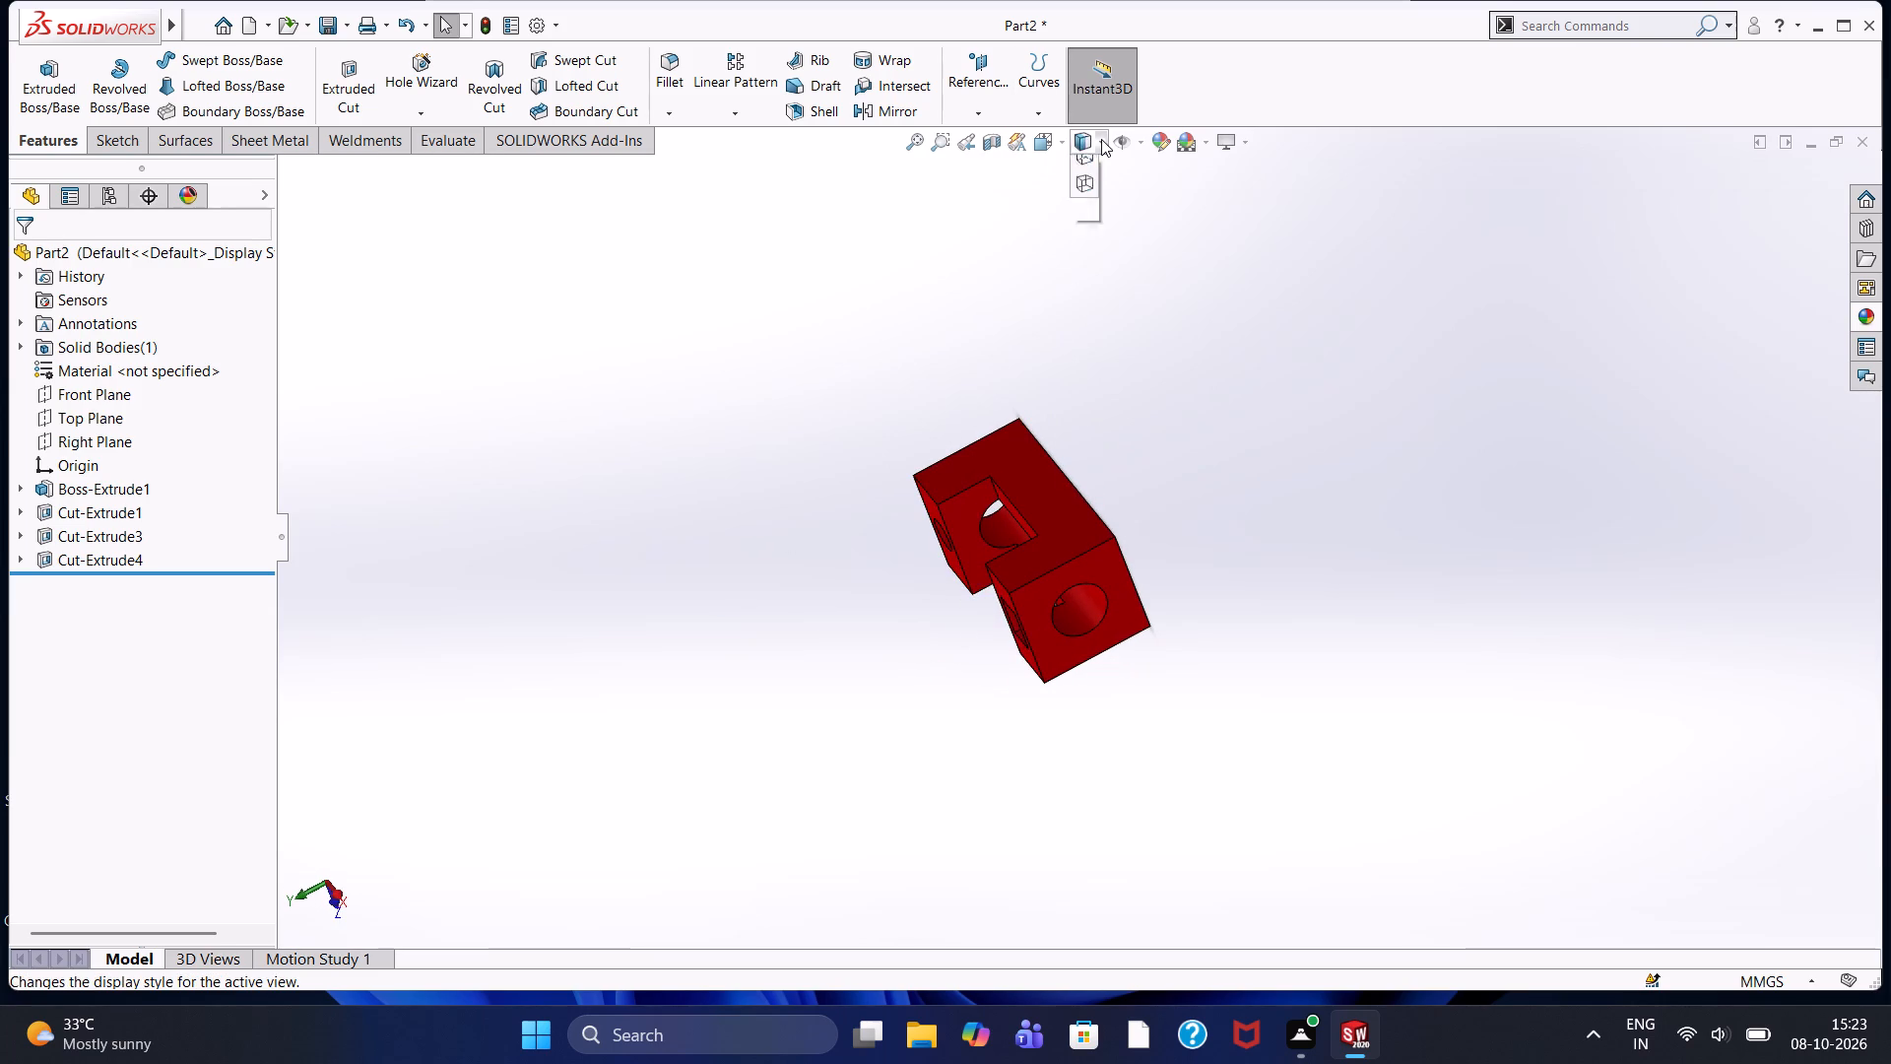
left_click(1056, 168)
left_click(1060, 142)
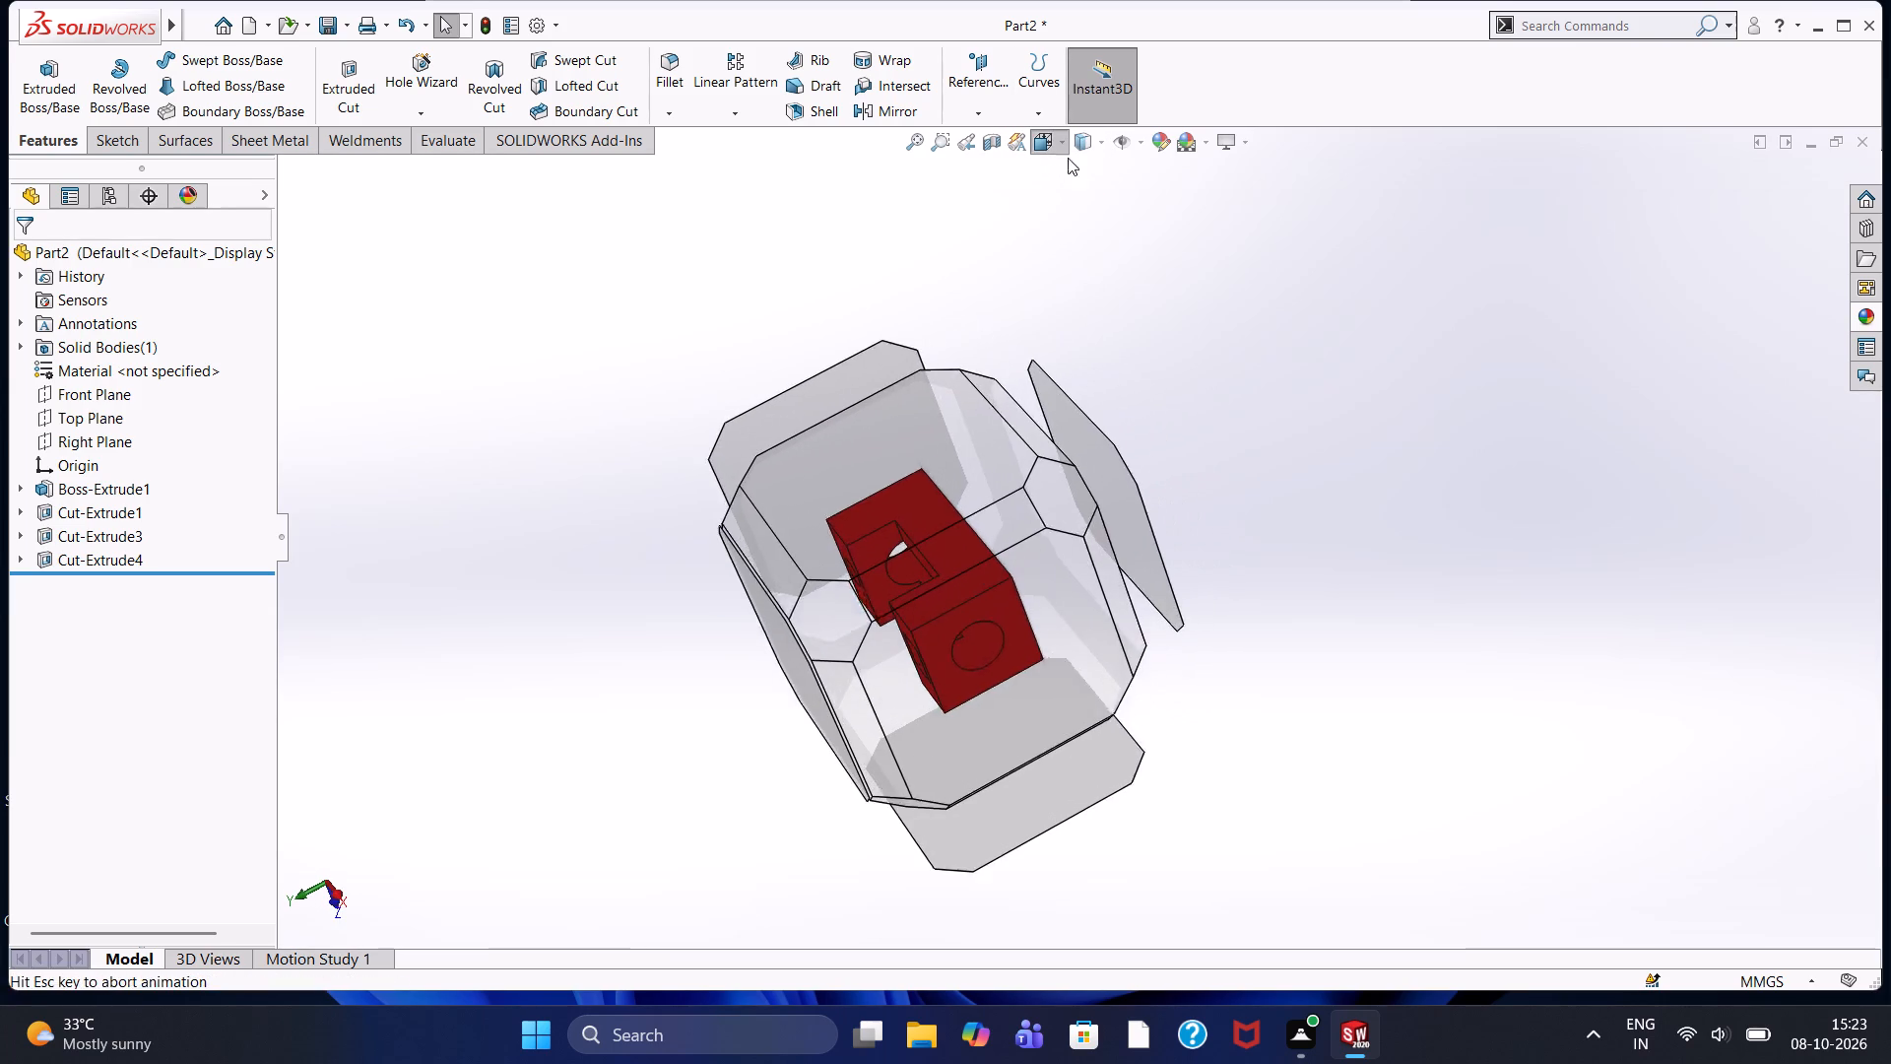
left_click(1151, 206)
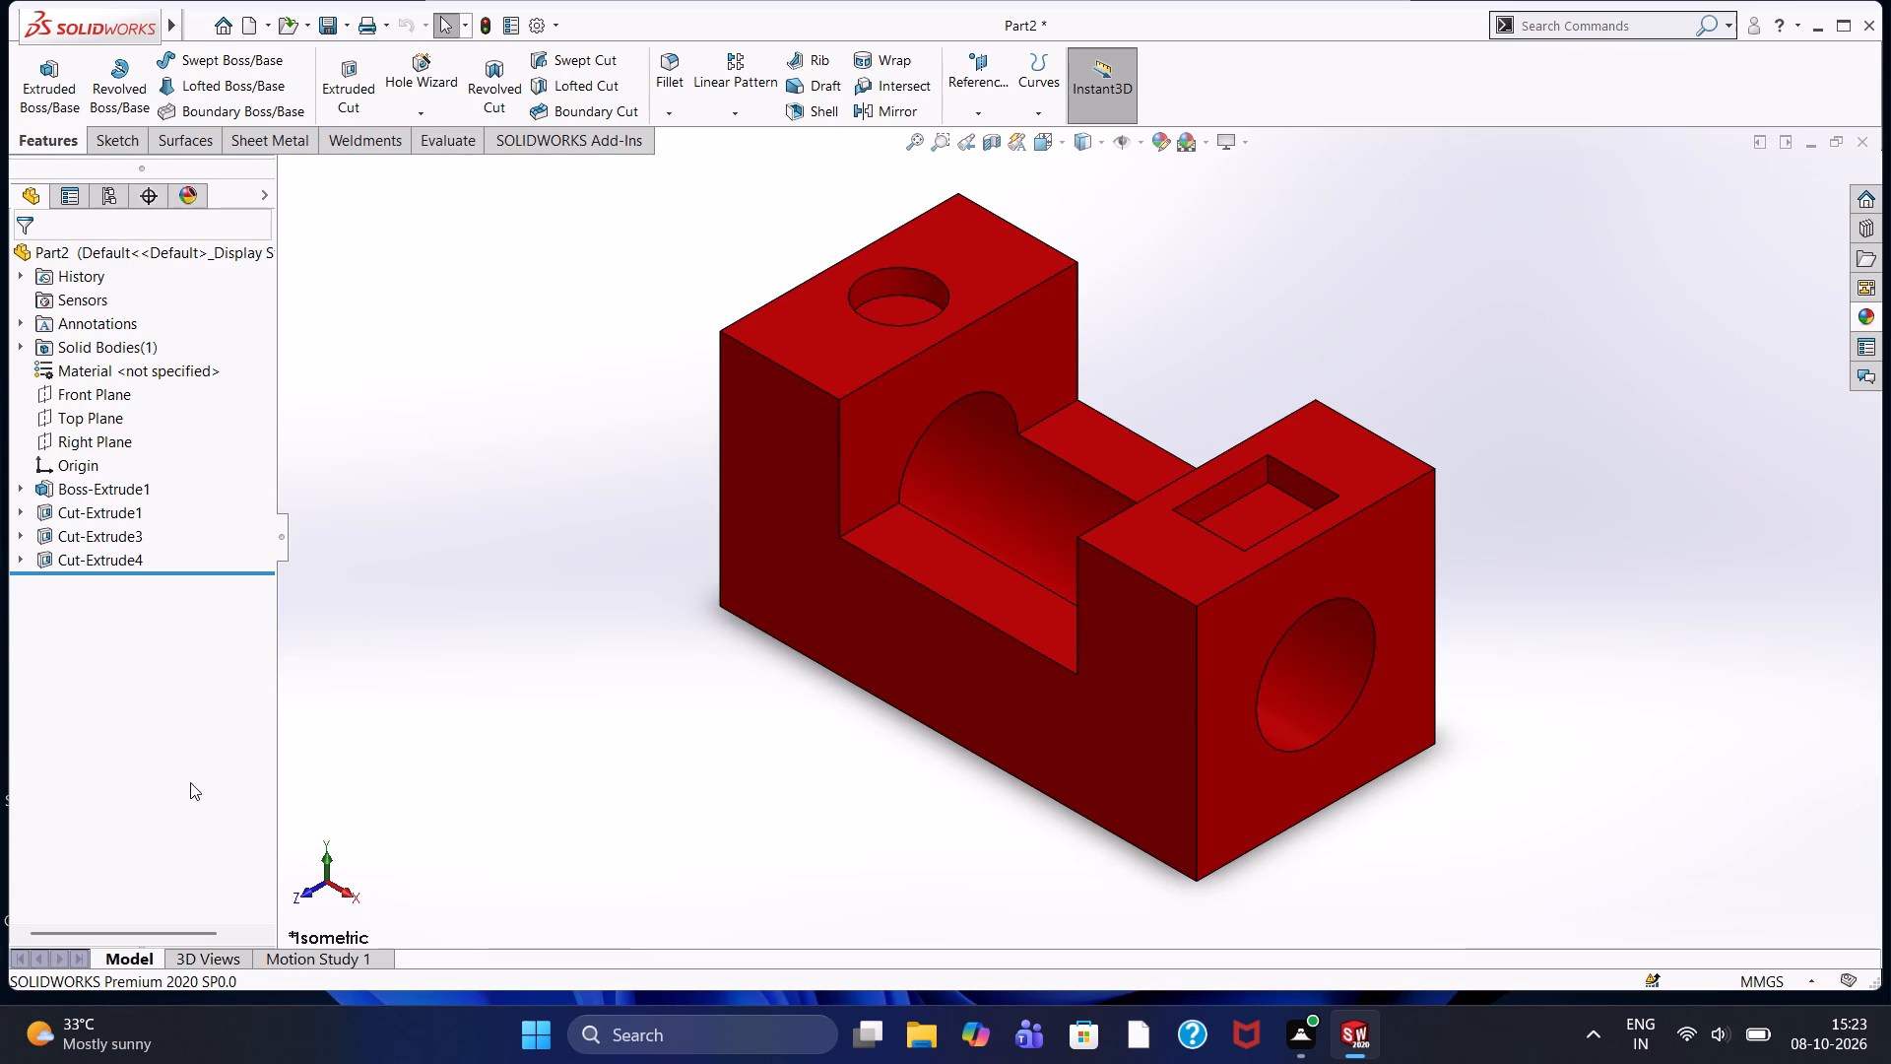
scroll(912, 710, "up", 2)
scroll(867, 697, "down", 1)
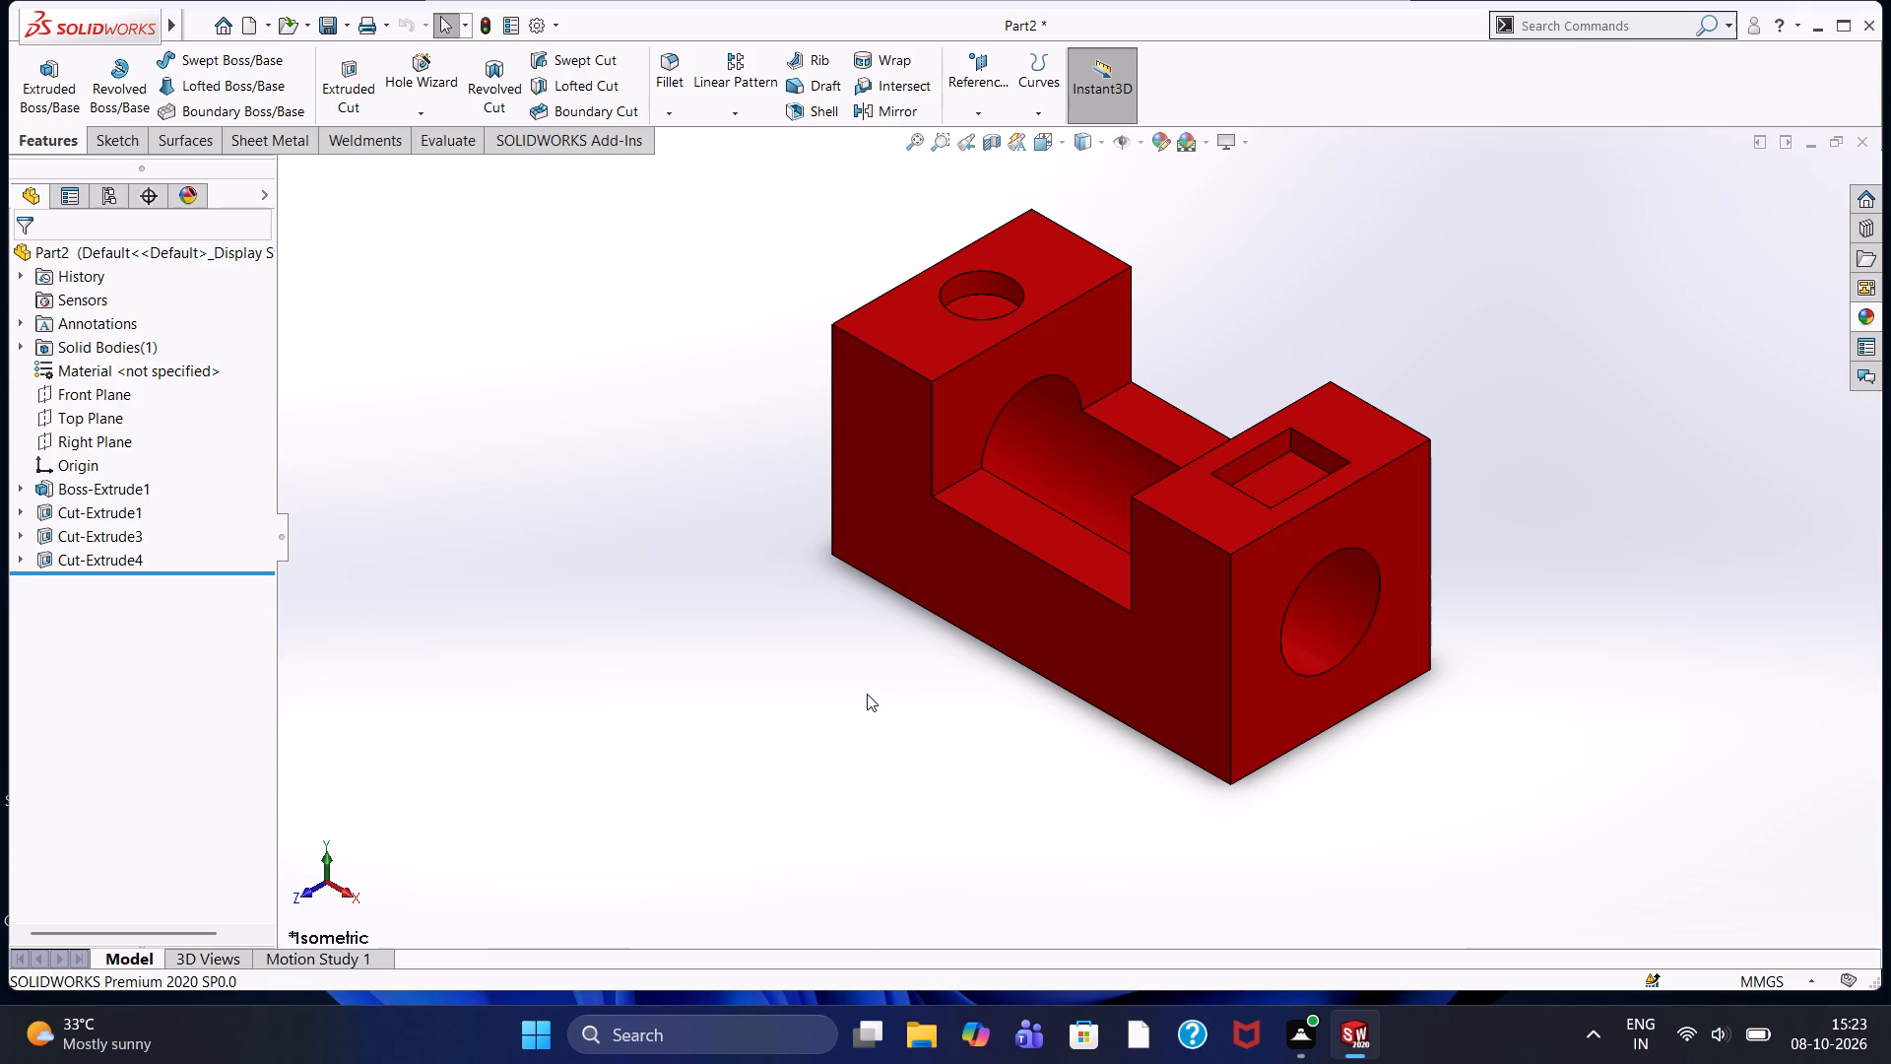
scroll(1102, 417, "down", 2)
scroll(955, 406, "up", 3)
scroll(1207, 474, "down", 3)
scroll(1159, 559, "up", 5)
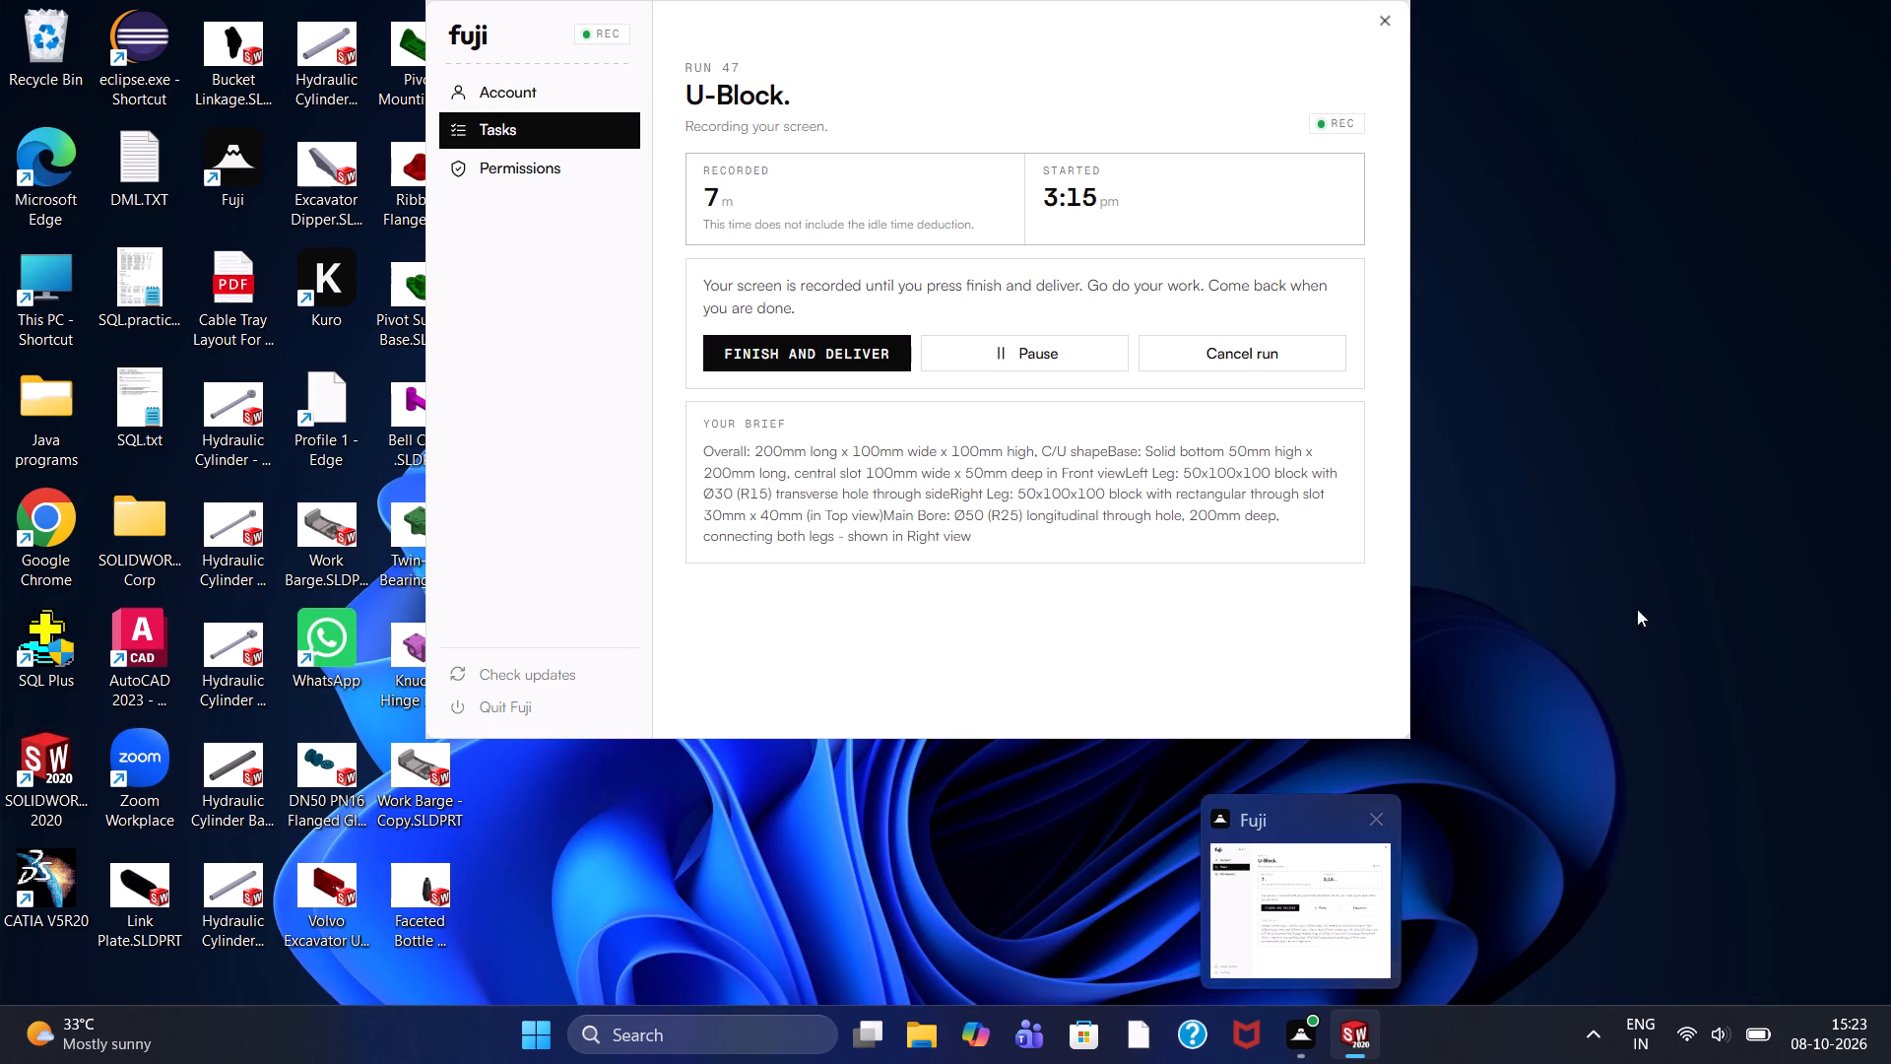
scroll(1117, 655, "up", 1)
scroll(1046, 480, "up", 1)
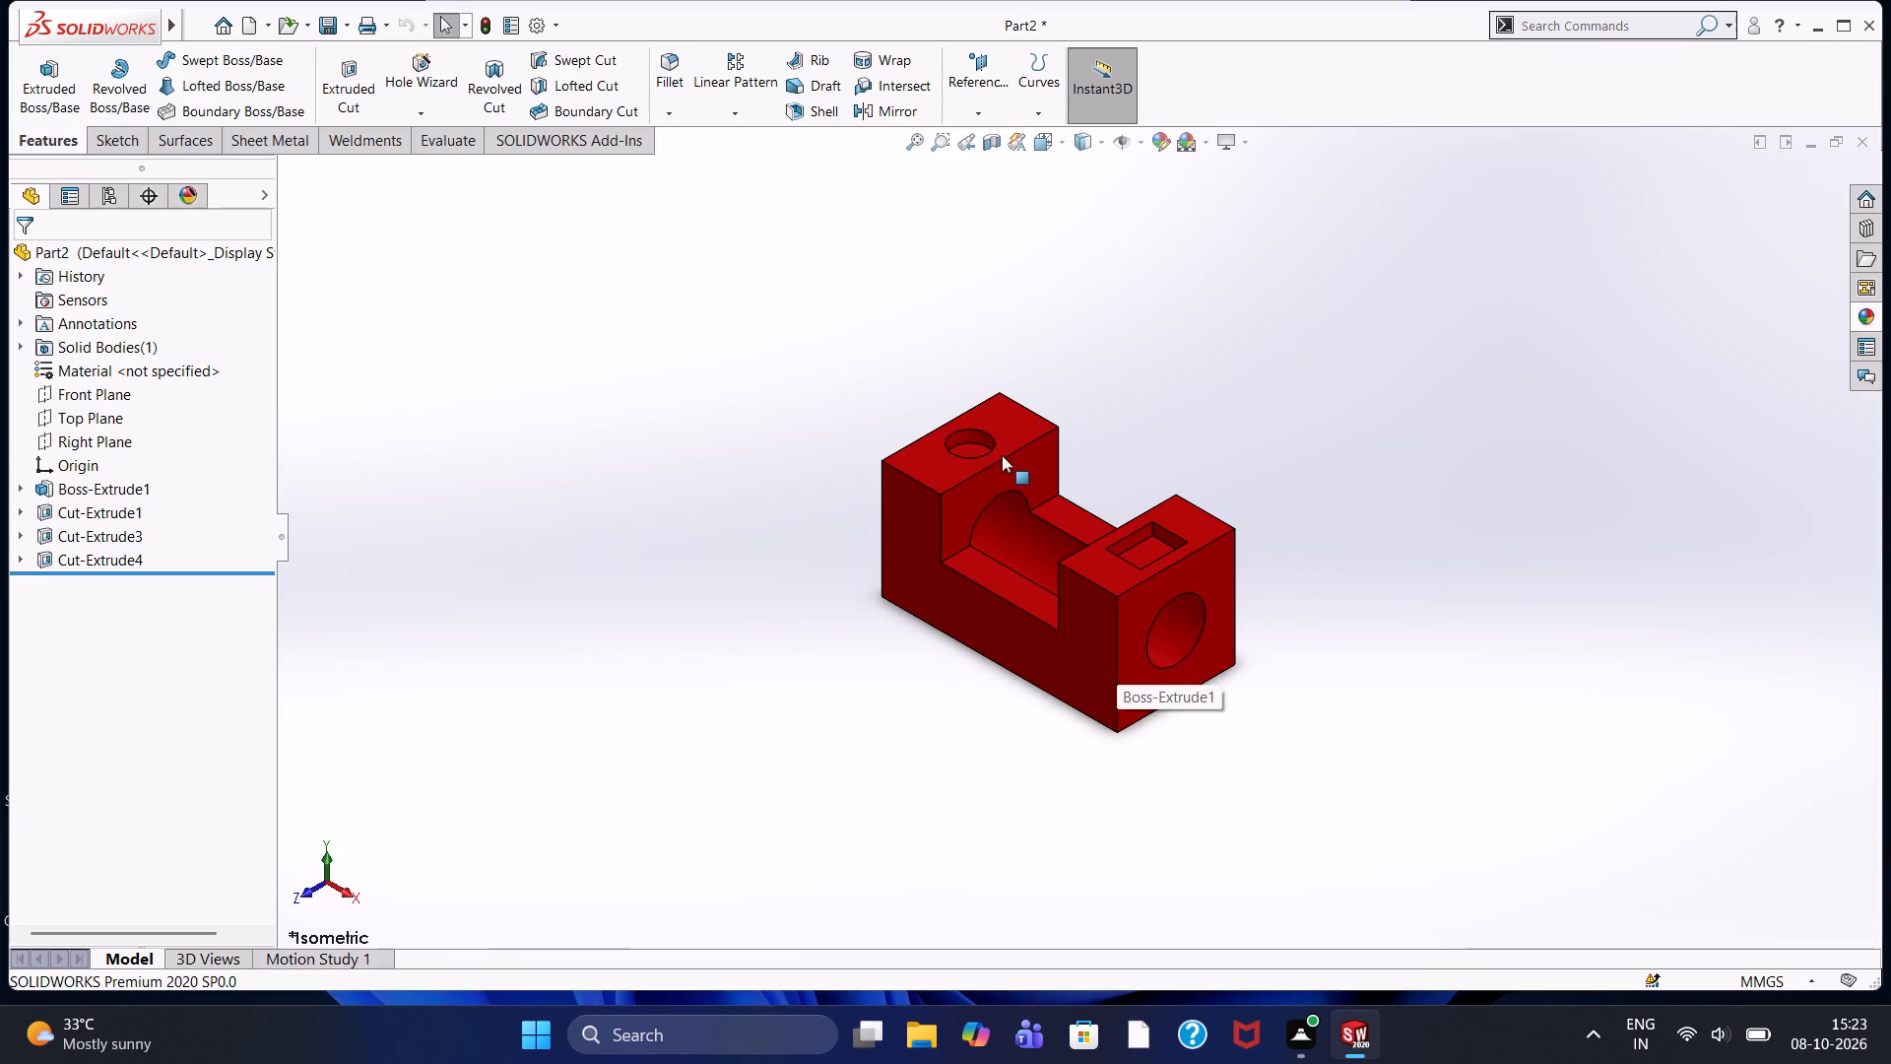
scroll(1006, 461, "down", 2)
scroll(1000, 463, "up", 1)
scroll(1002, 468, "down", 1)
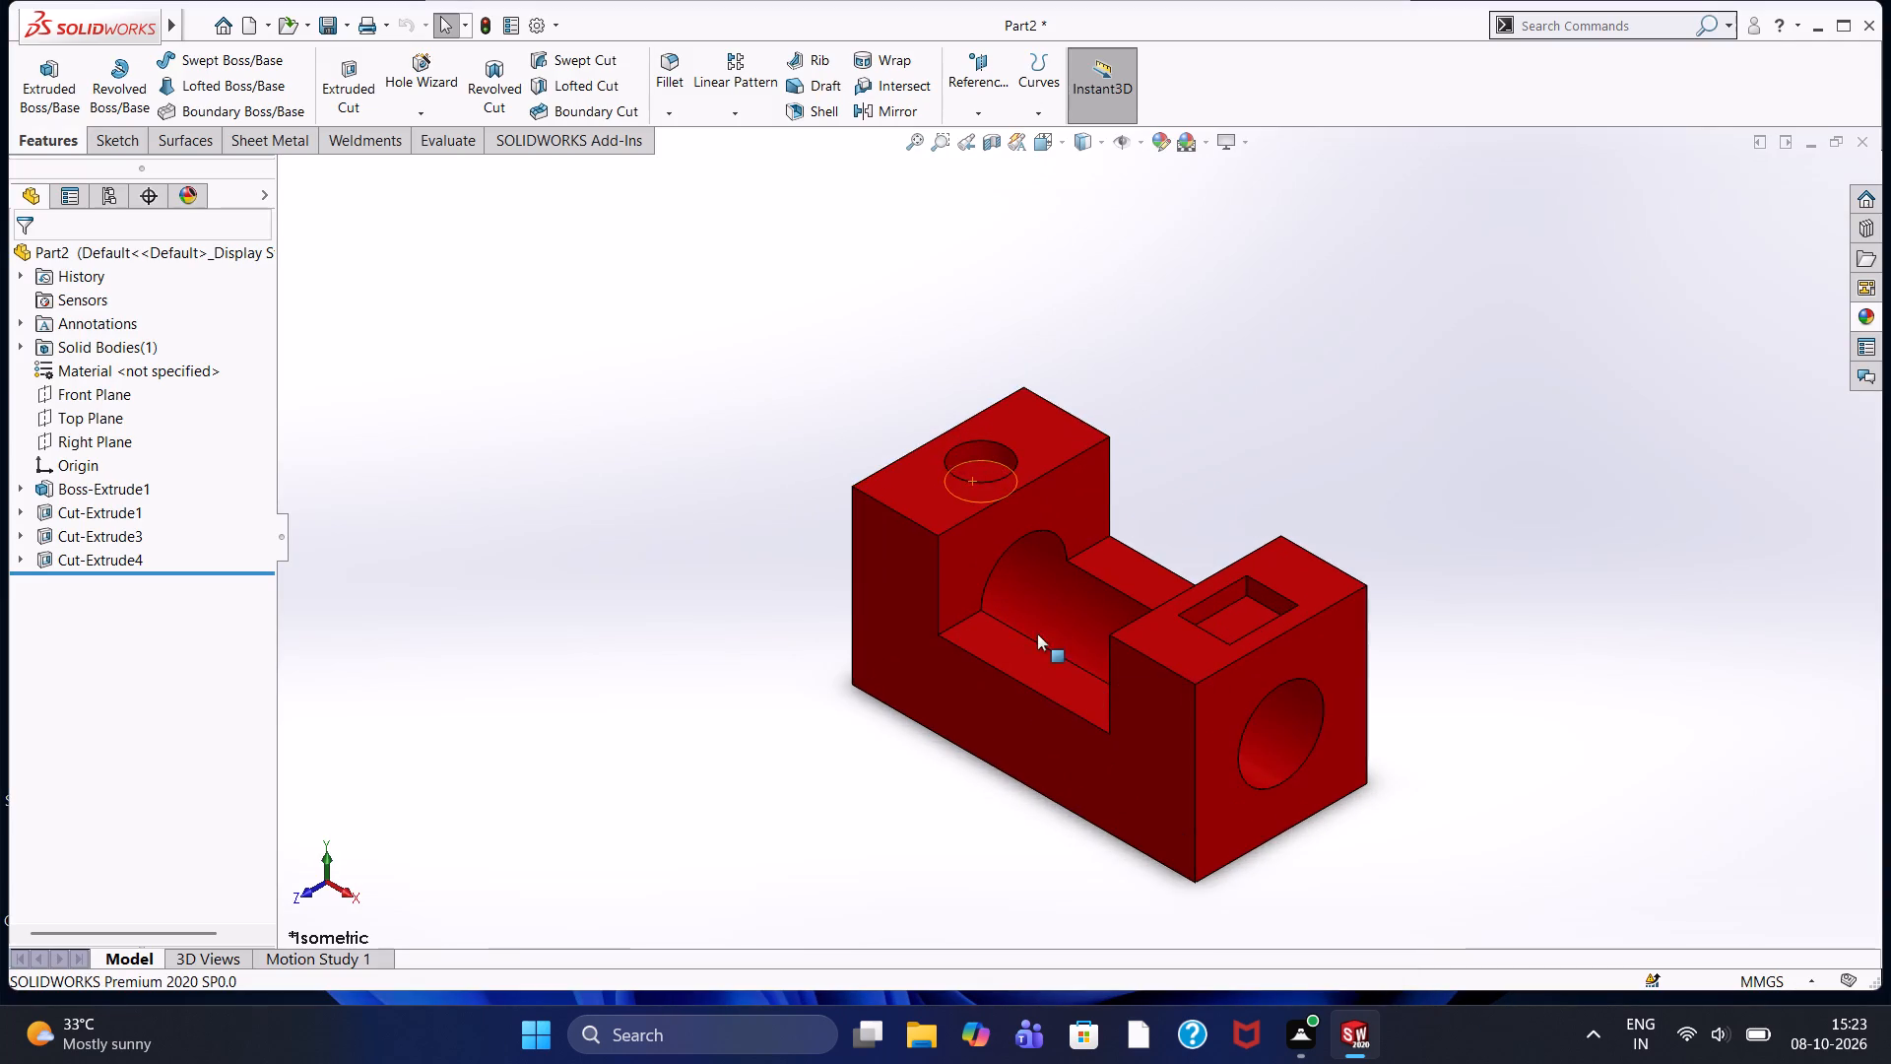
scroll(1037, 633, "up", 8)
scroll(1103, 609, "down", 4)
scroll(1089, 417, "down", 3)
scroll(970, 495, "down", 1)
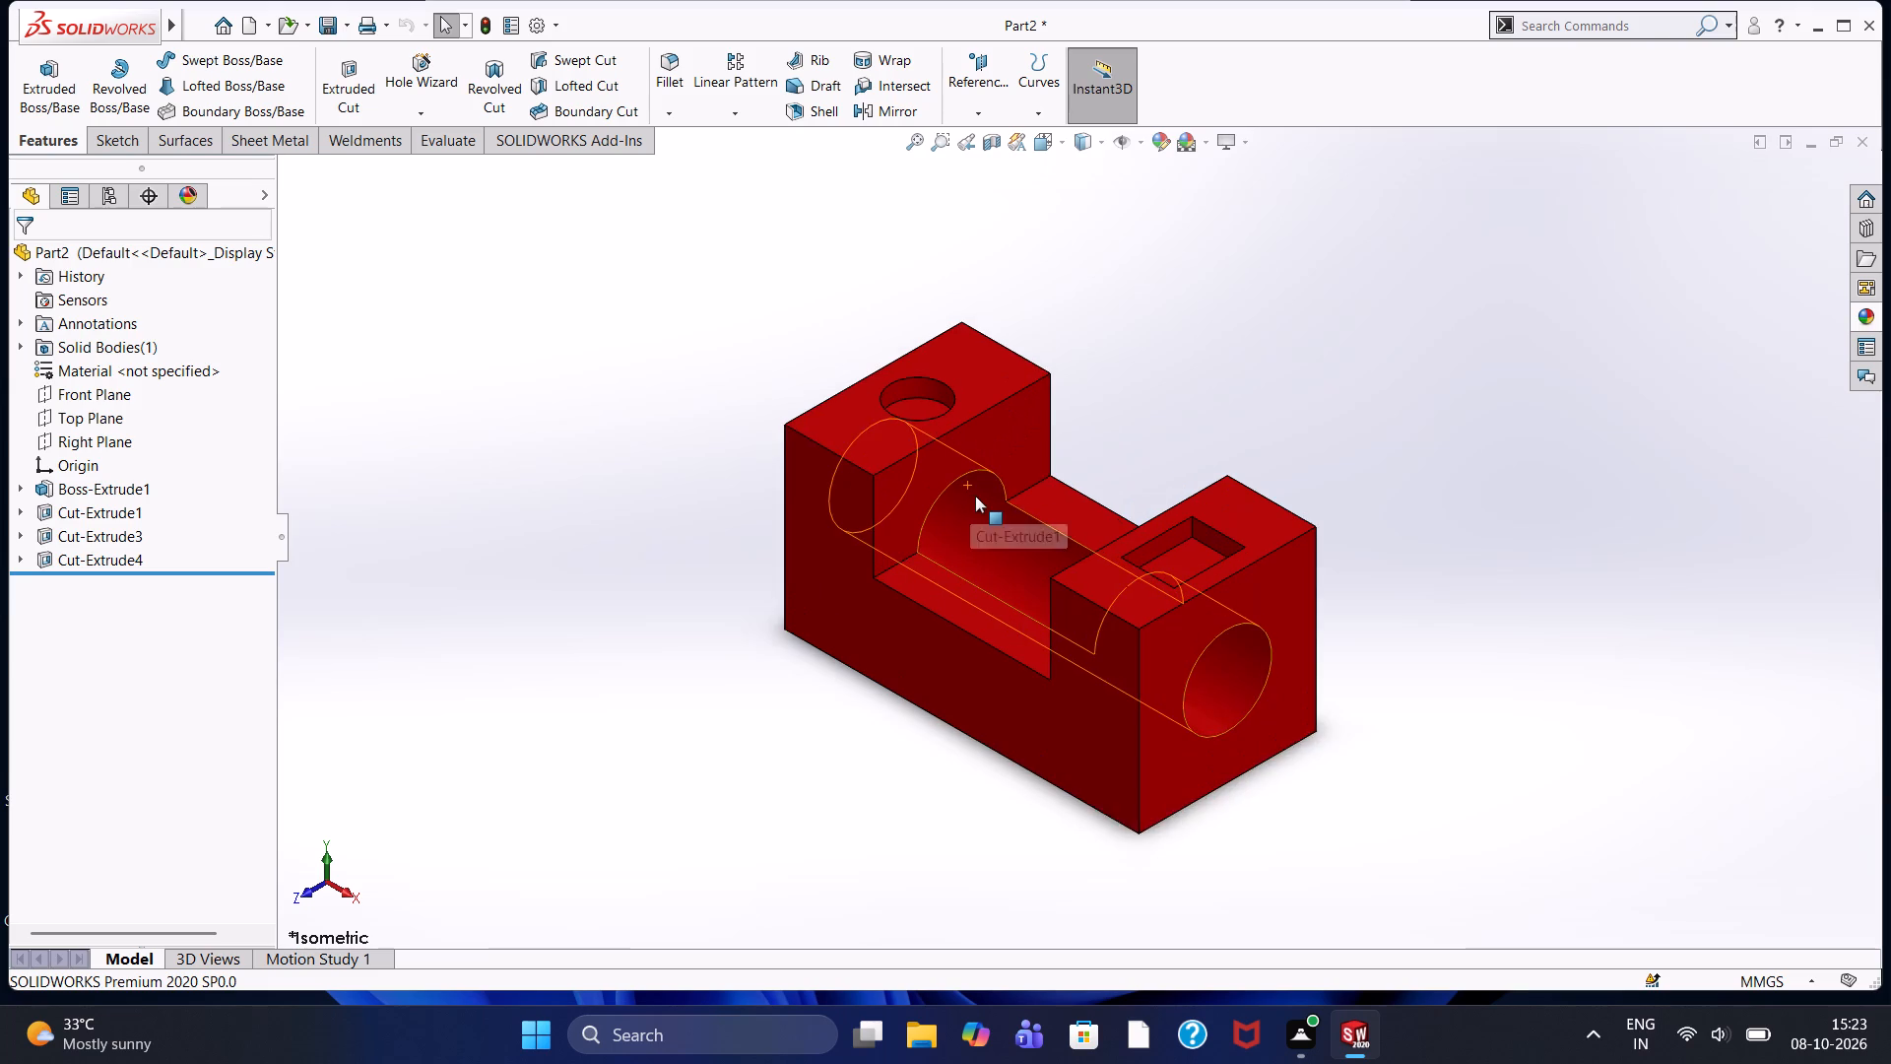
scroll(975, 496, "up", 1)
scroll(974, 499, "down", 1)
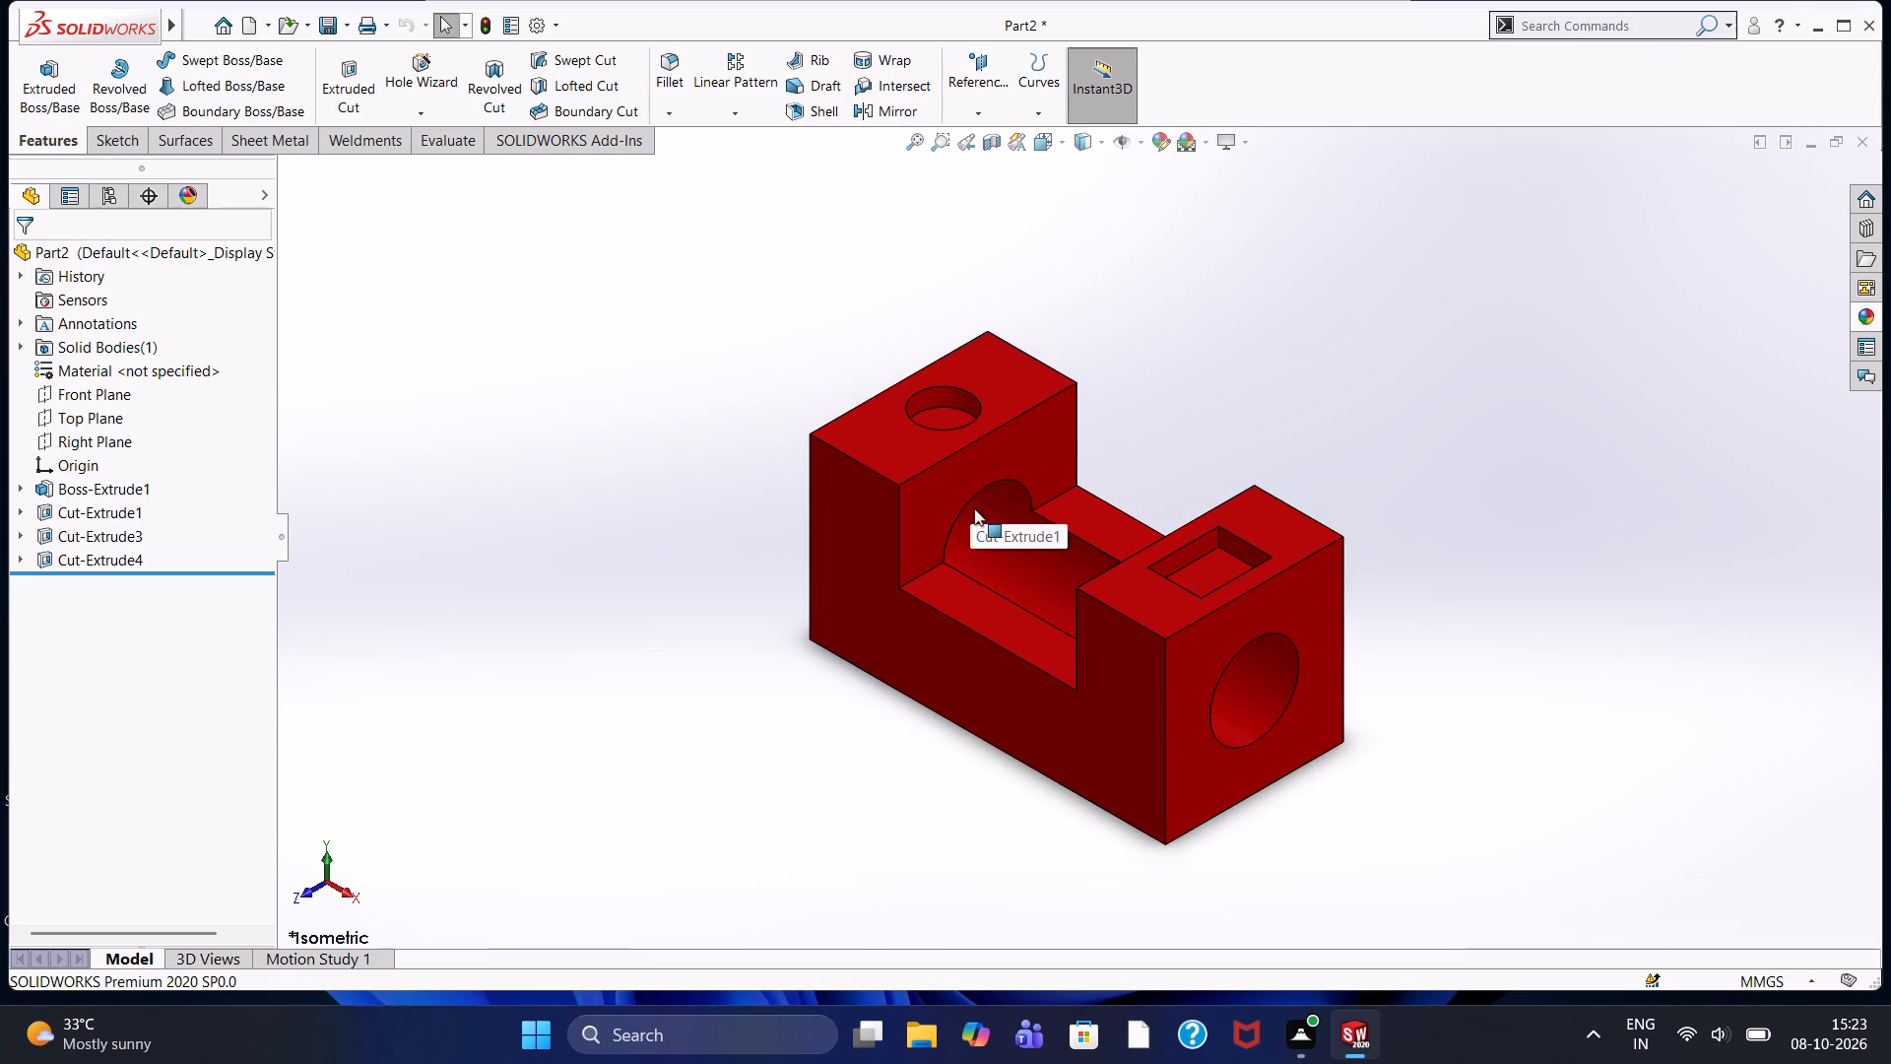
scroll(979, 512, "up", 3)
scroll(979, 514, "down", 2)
Examine the painted block's underside, bore and the round and rectangular recesses up close.
middle_click_drag(925, 702, 712, 718)
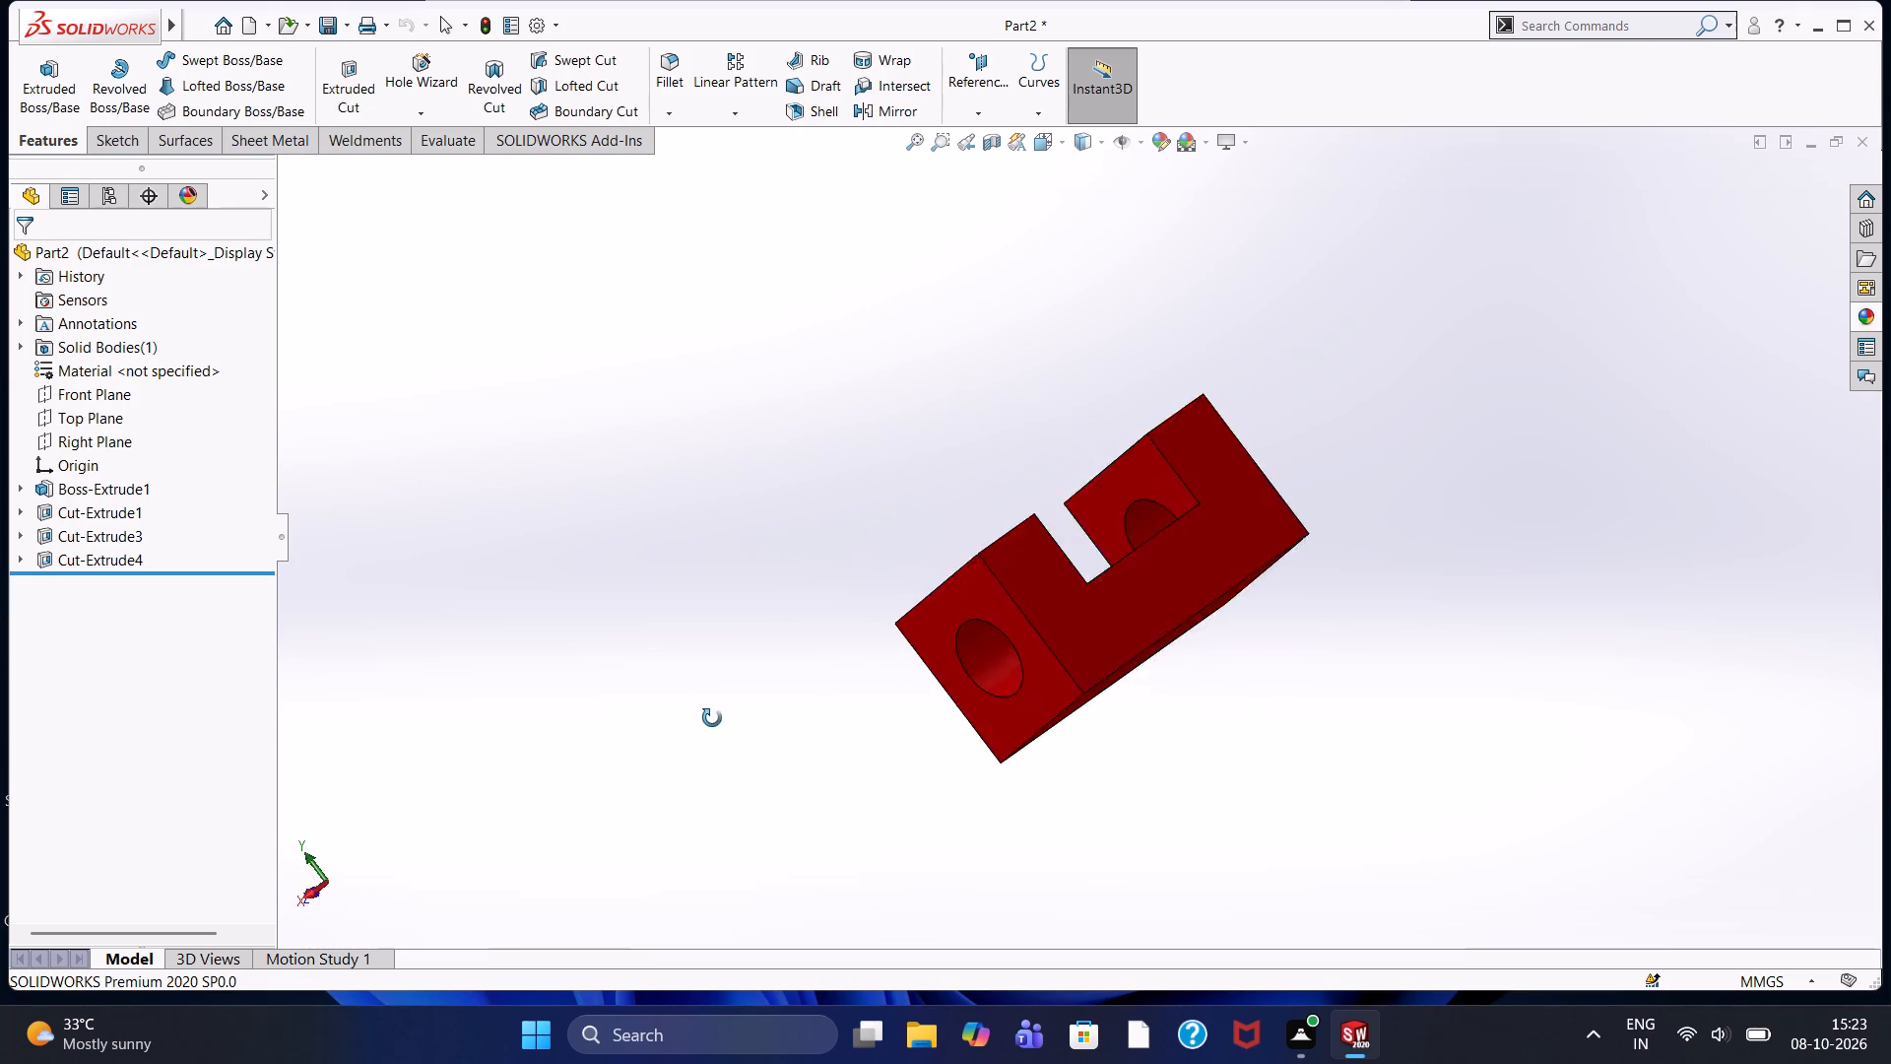
middle_click_drag(712, 718, 877, 760)
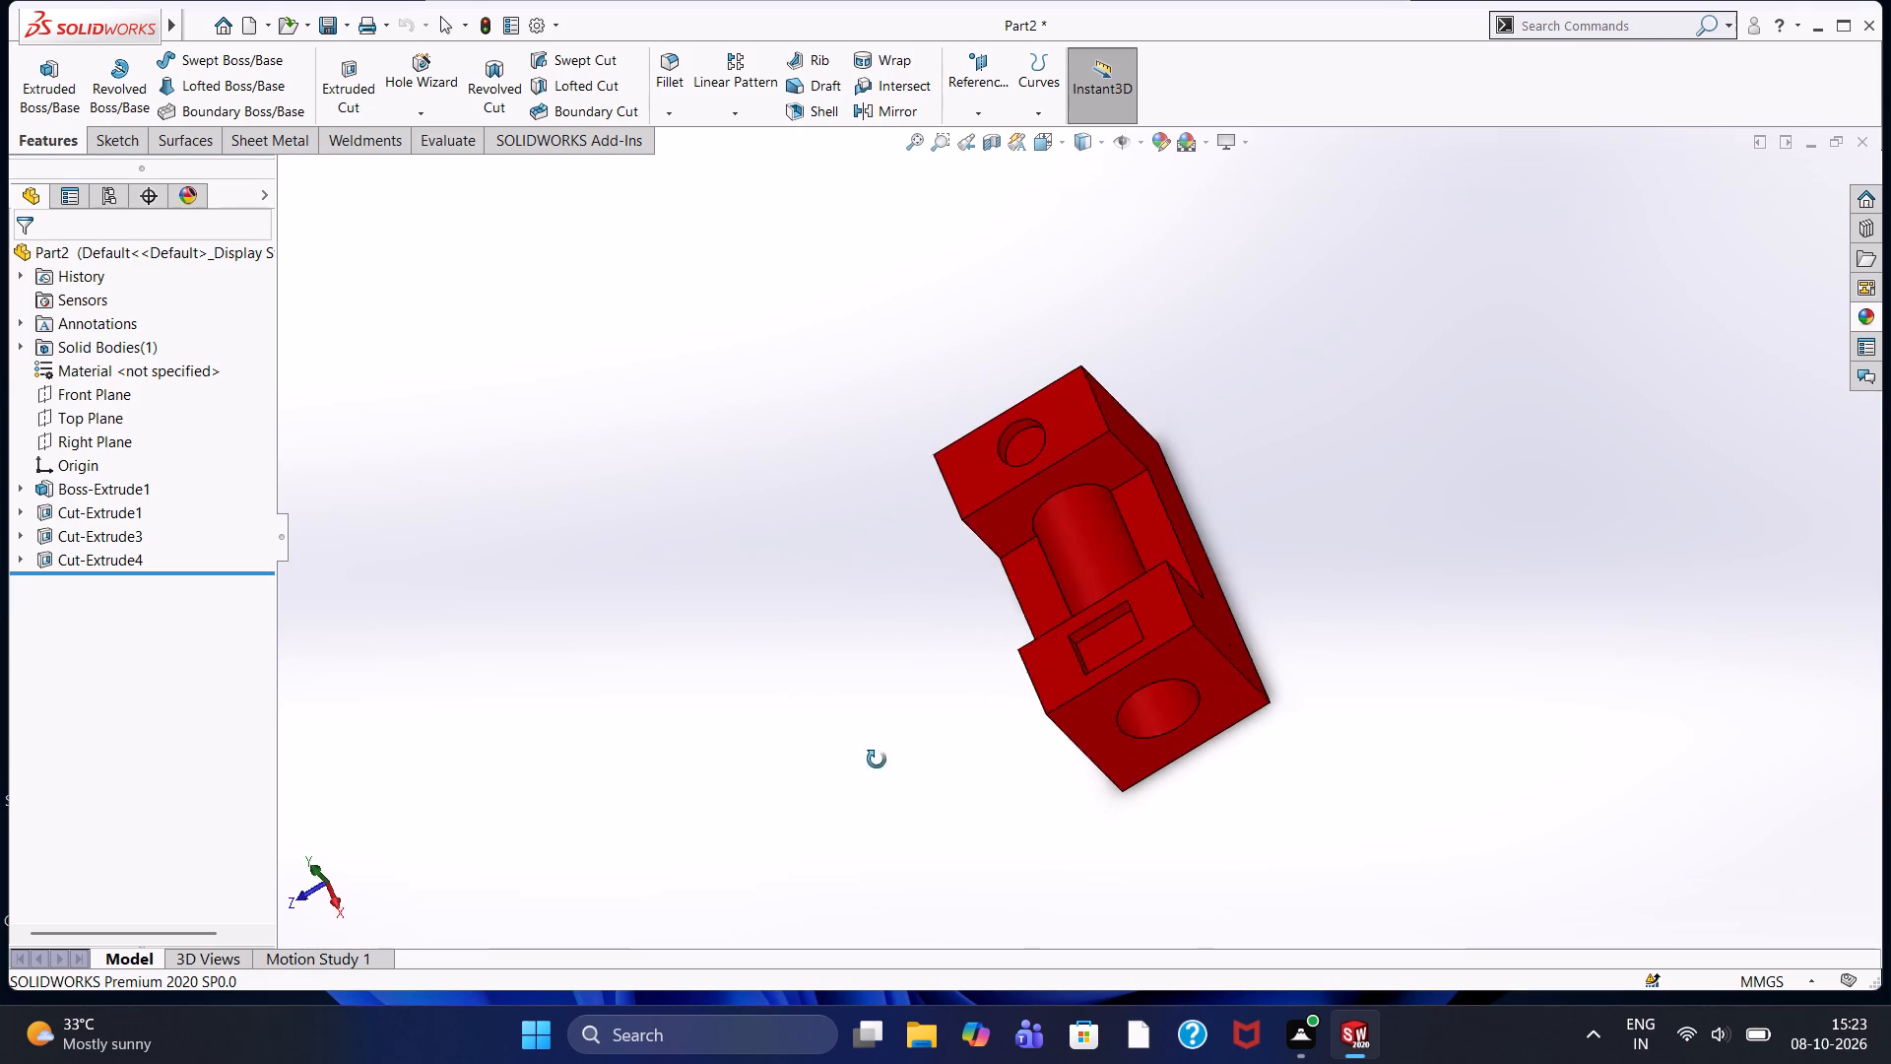
middle_click_drag(877, 760, 880, 760)
scroll(993, 543, "down", 2)
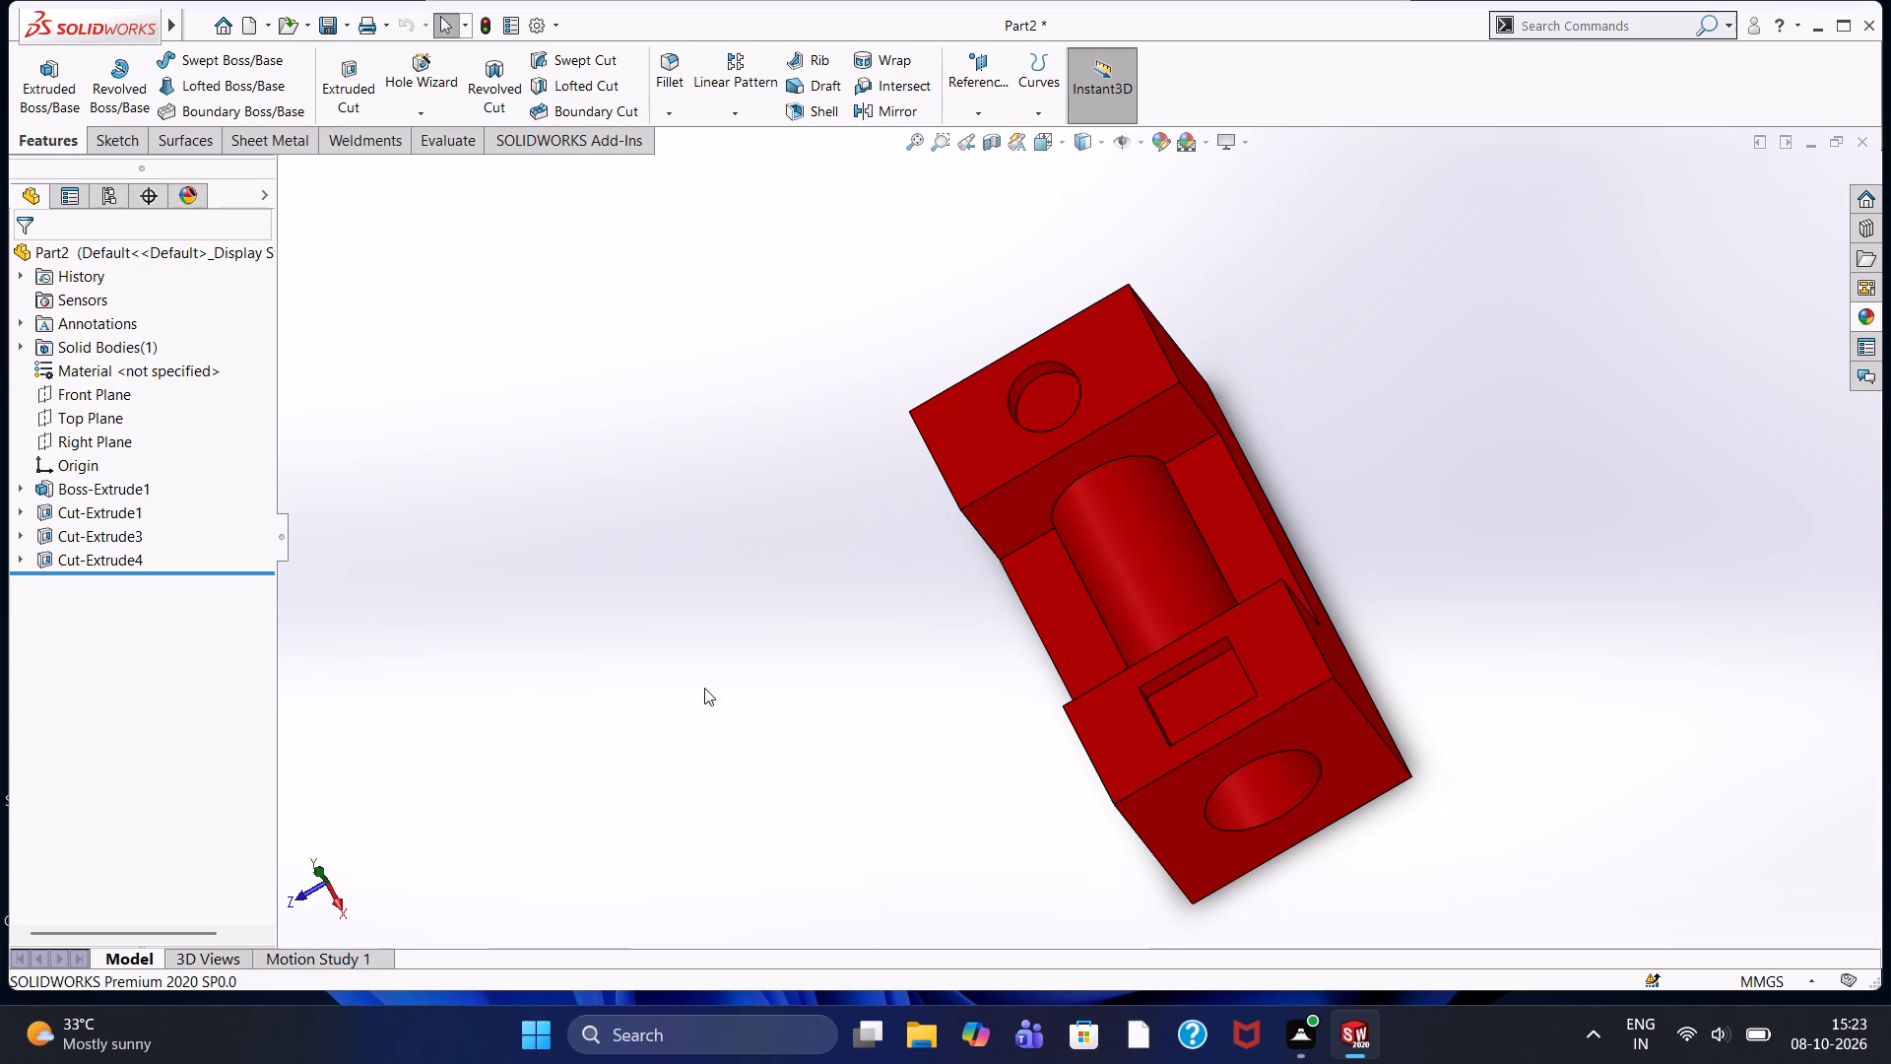
scroll(704, 688, "down", 1)
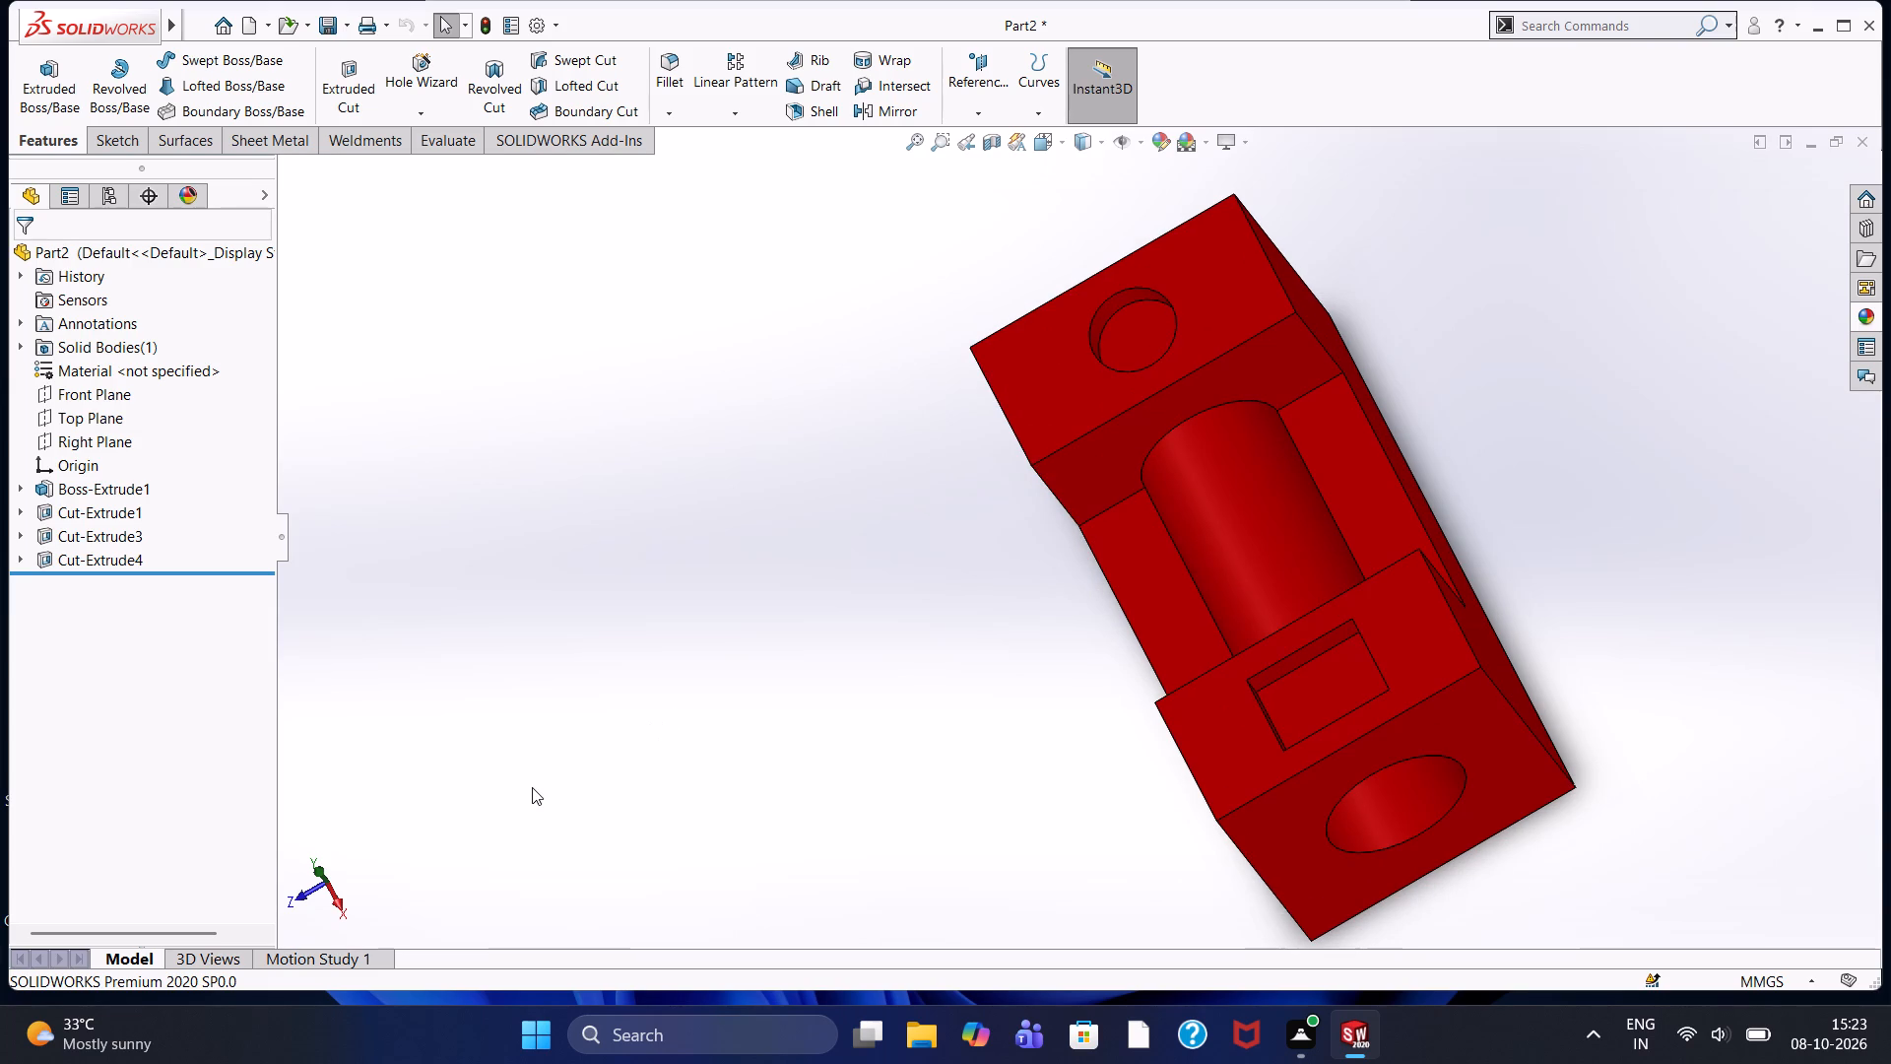
scroll(532, 787, "down", 1)
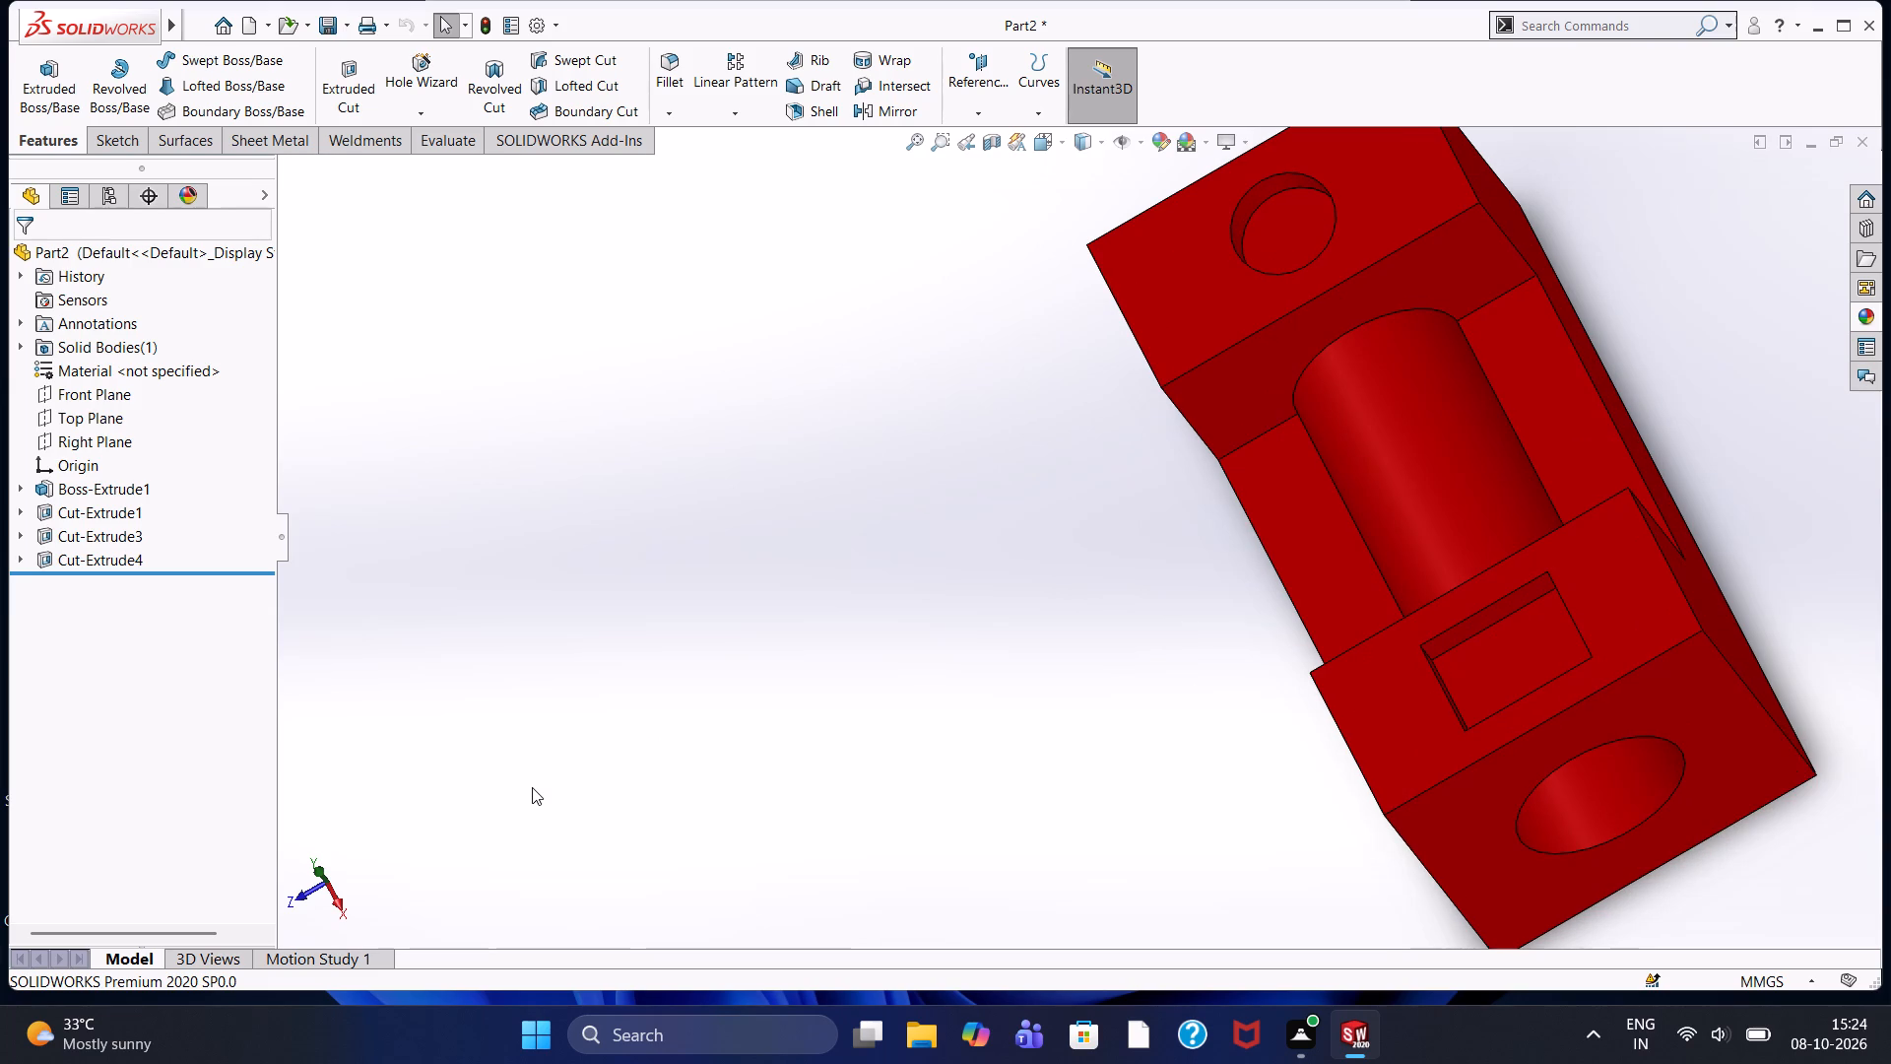
scroll(532, 787, "down", 1)
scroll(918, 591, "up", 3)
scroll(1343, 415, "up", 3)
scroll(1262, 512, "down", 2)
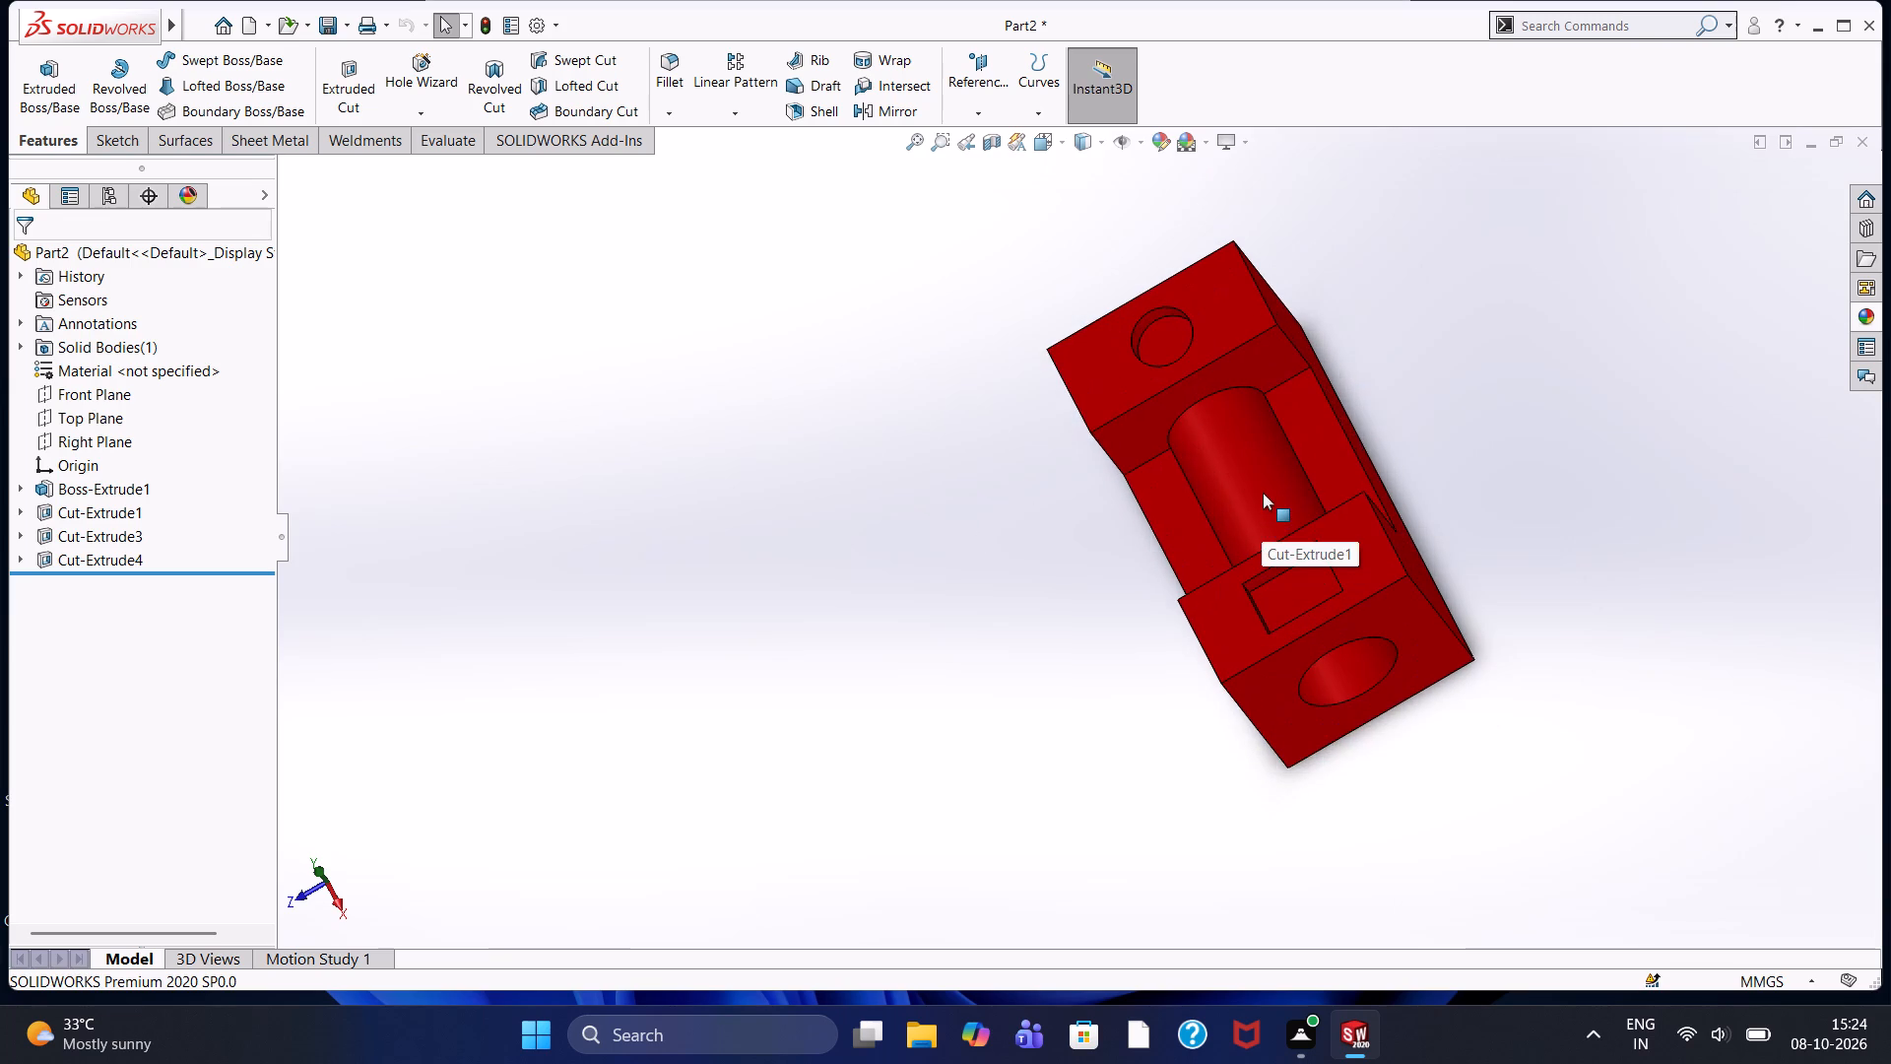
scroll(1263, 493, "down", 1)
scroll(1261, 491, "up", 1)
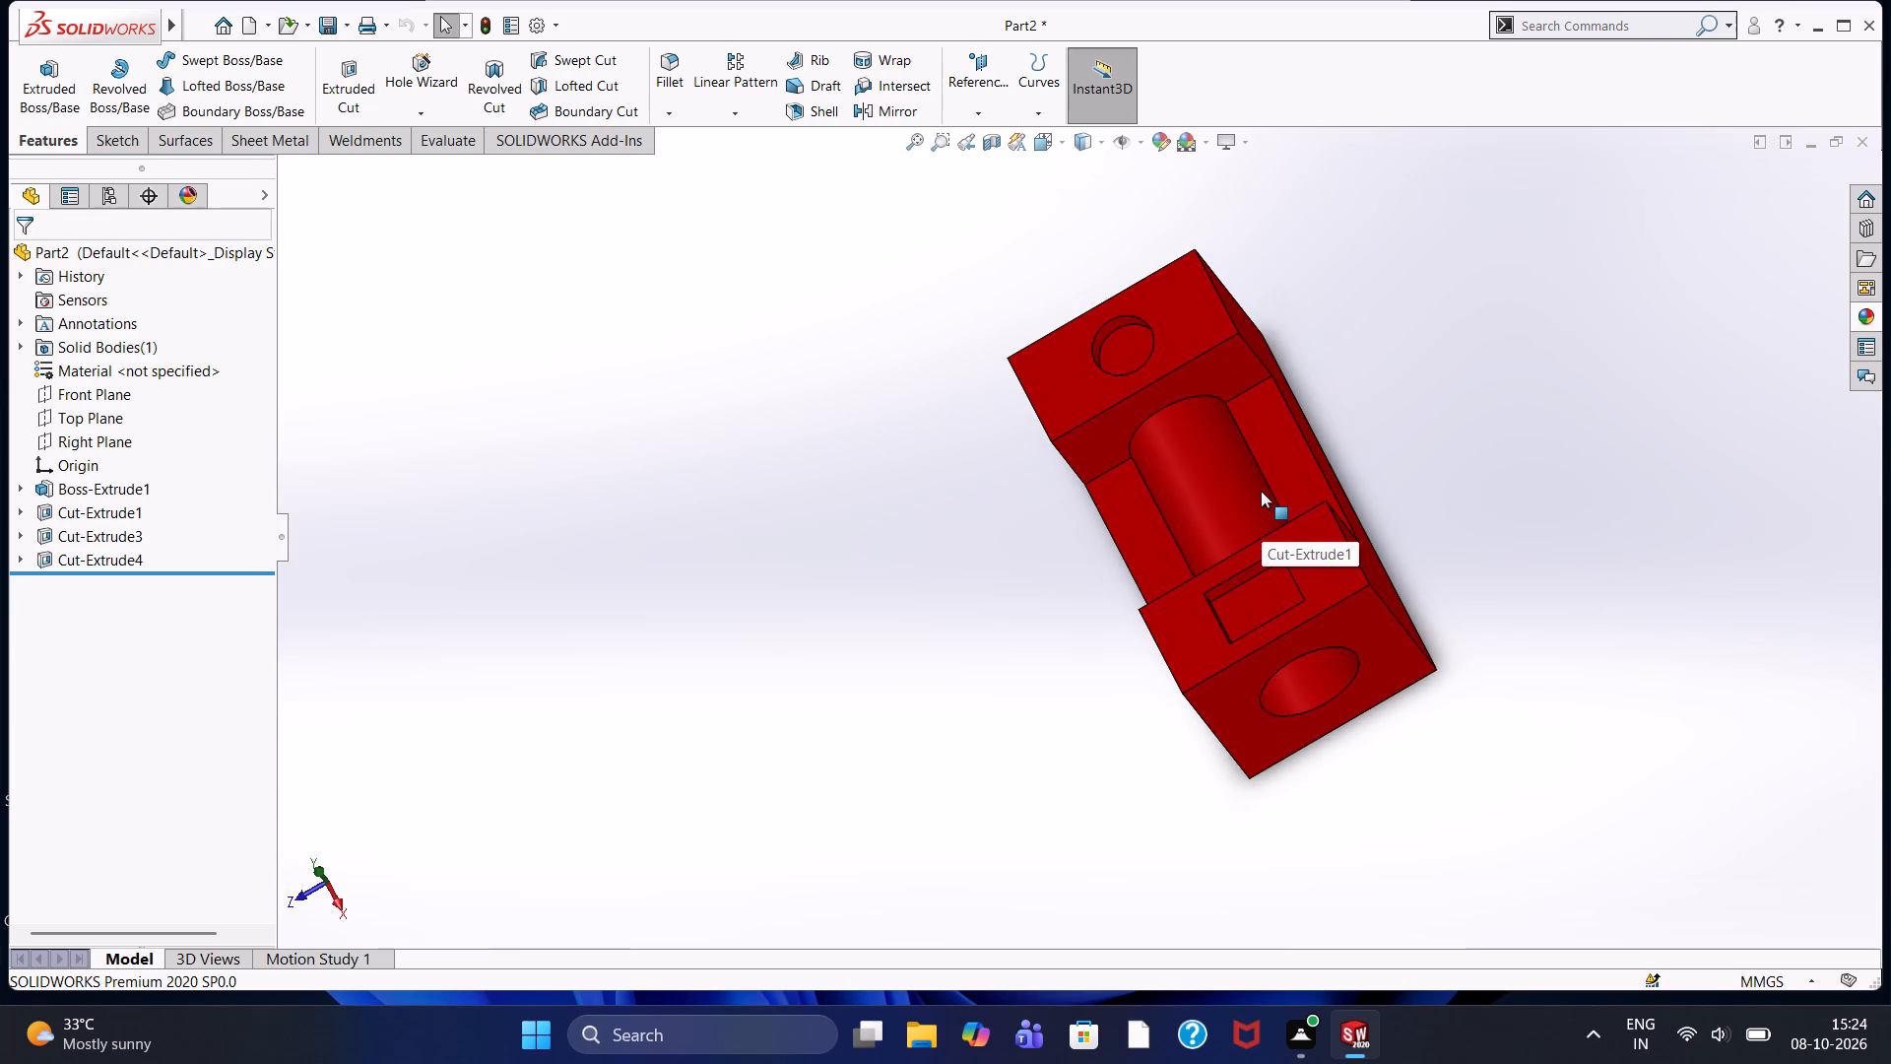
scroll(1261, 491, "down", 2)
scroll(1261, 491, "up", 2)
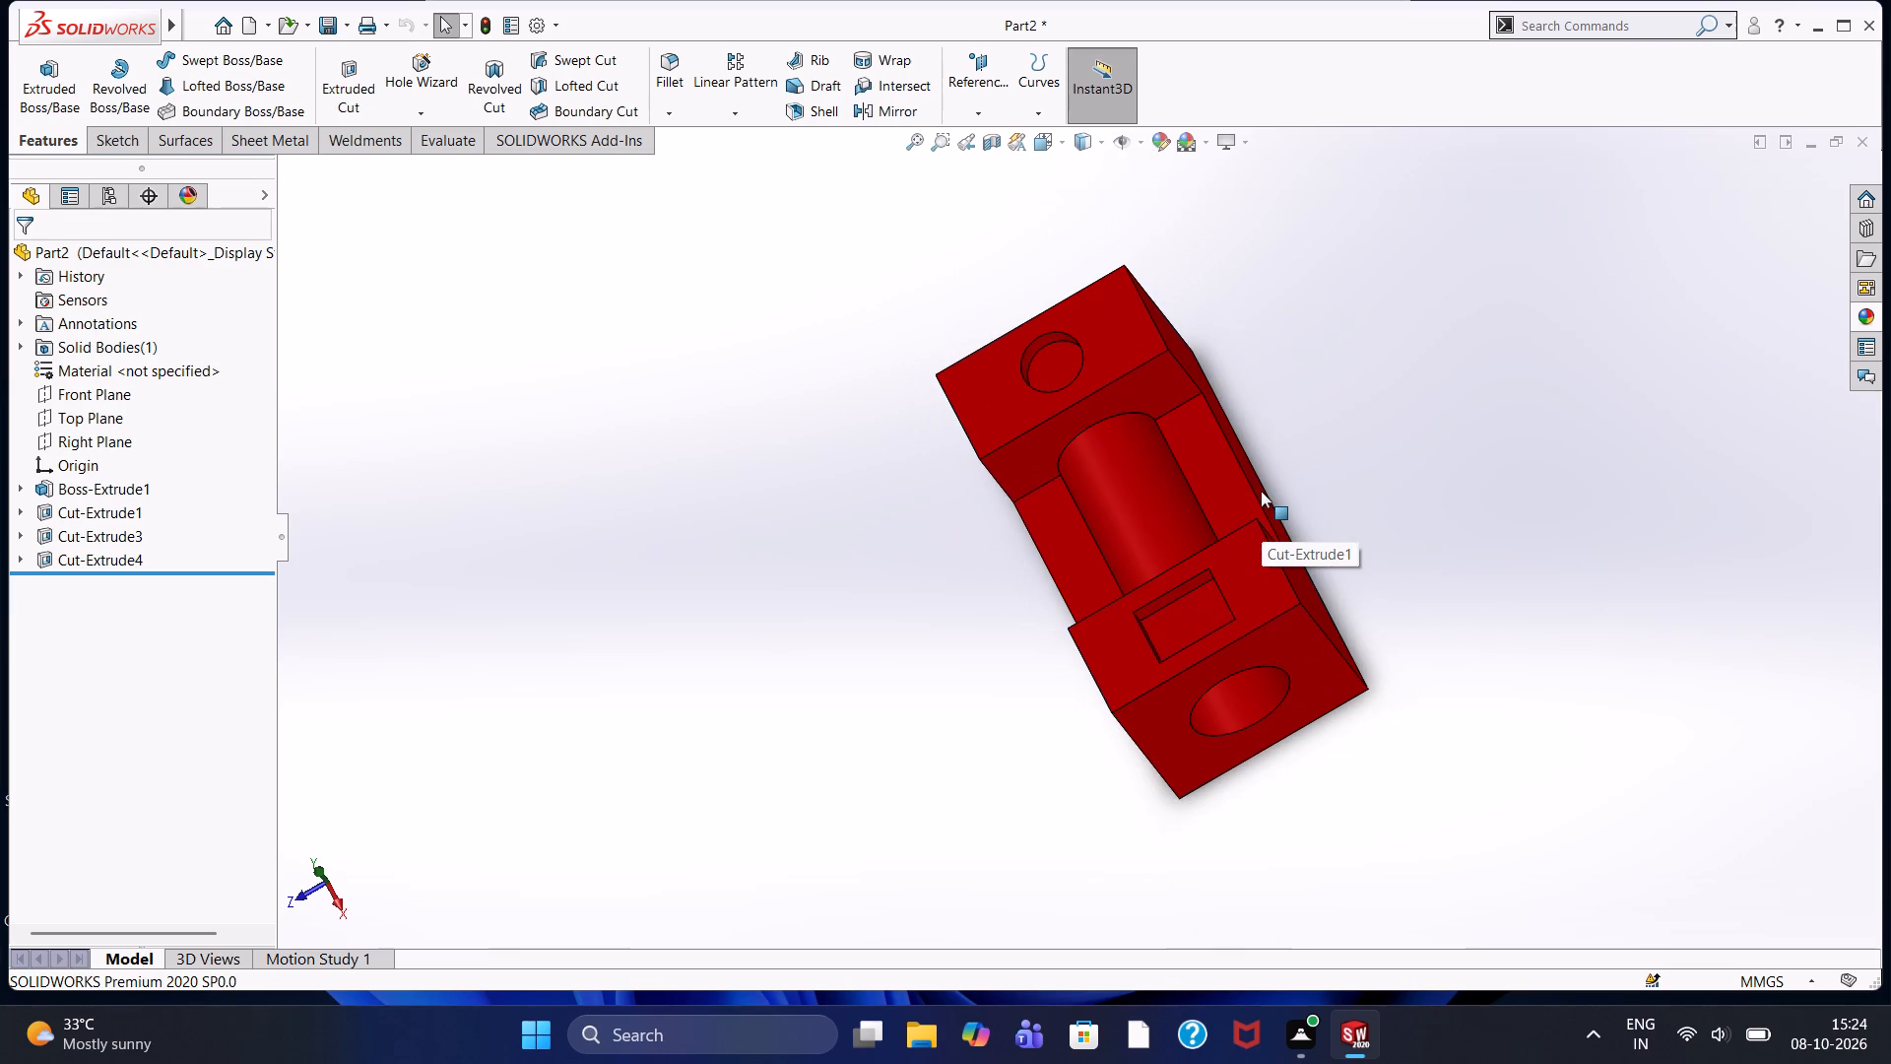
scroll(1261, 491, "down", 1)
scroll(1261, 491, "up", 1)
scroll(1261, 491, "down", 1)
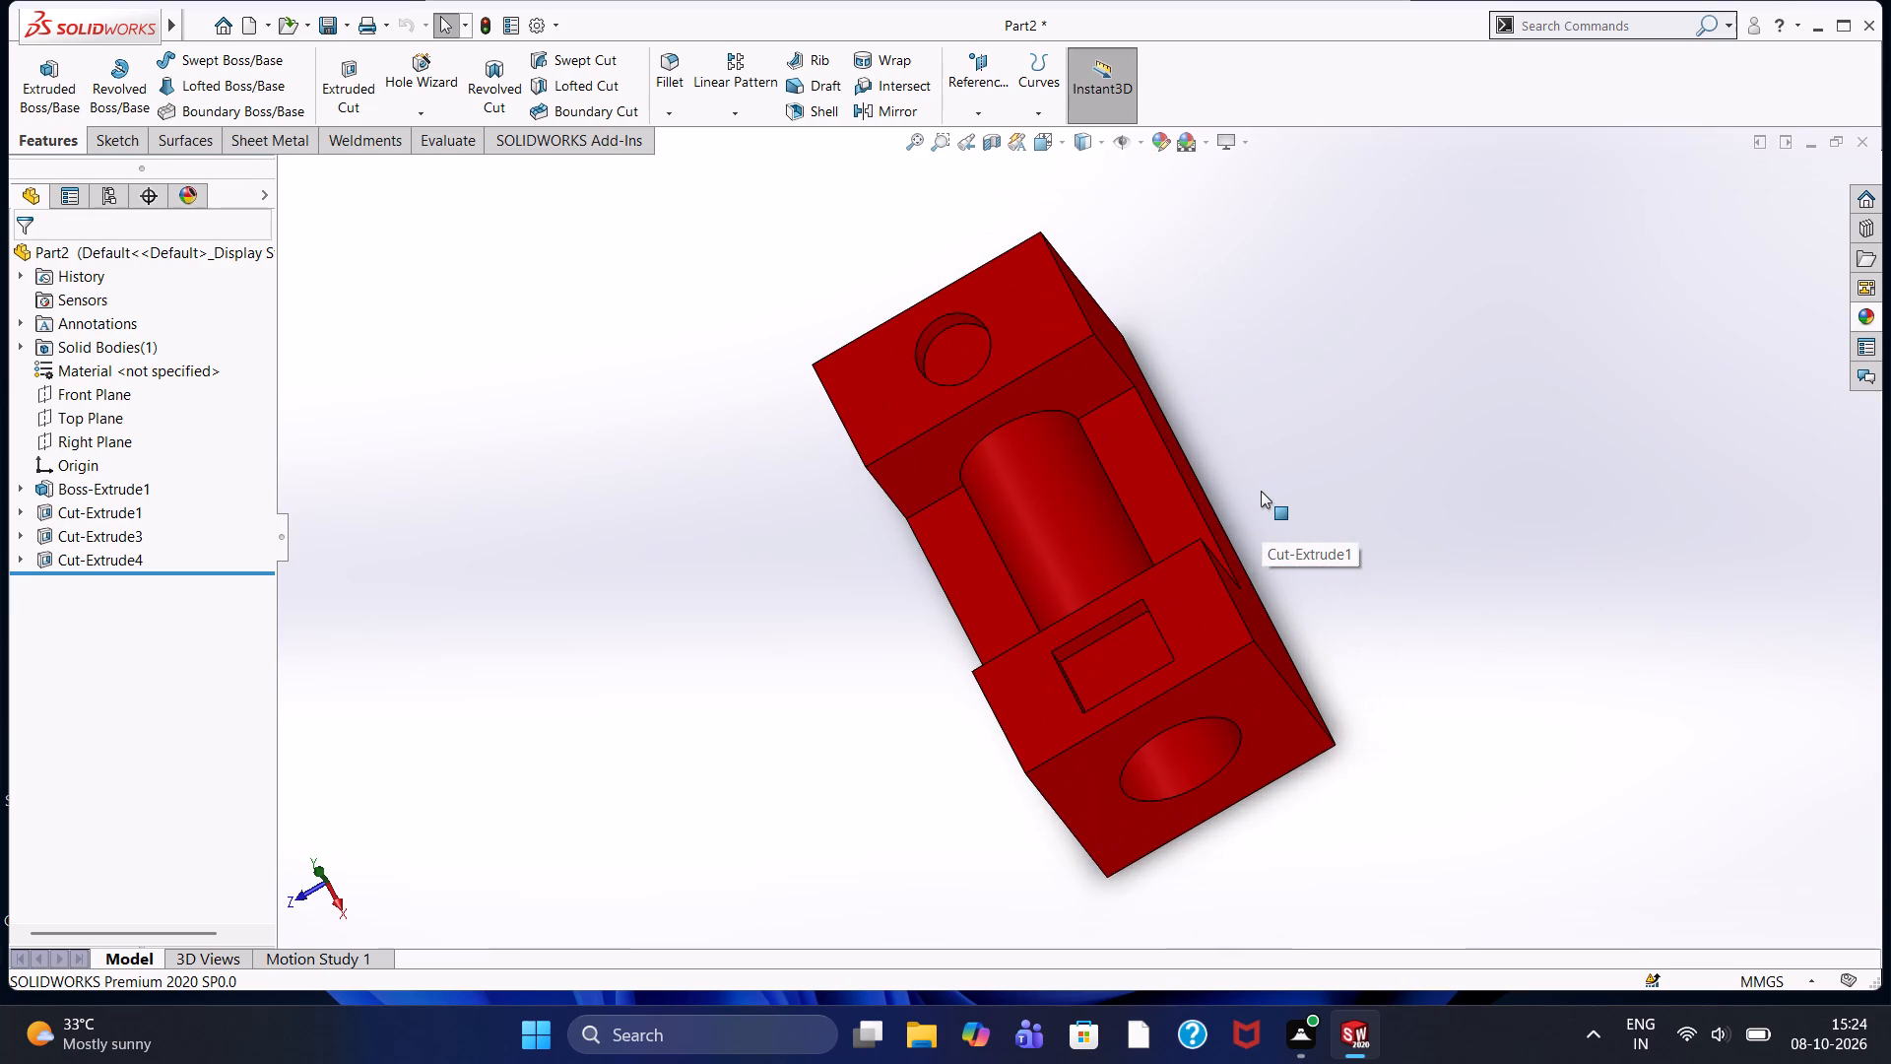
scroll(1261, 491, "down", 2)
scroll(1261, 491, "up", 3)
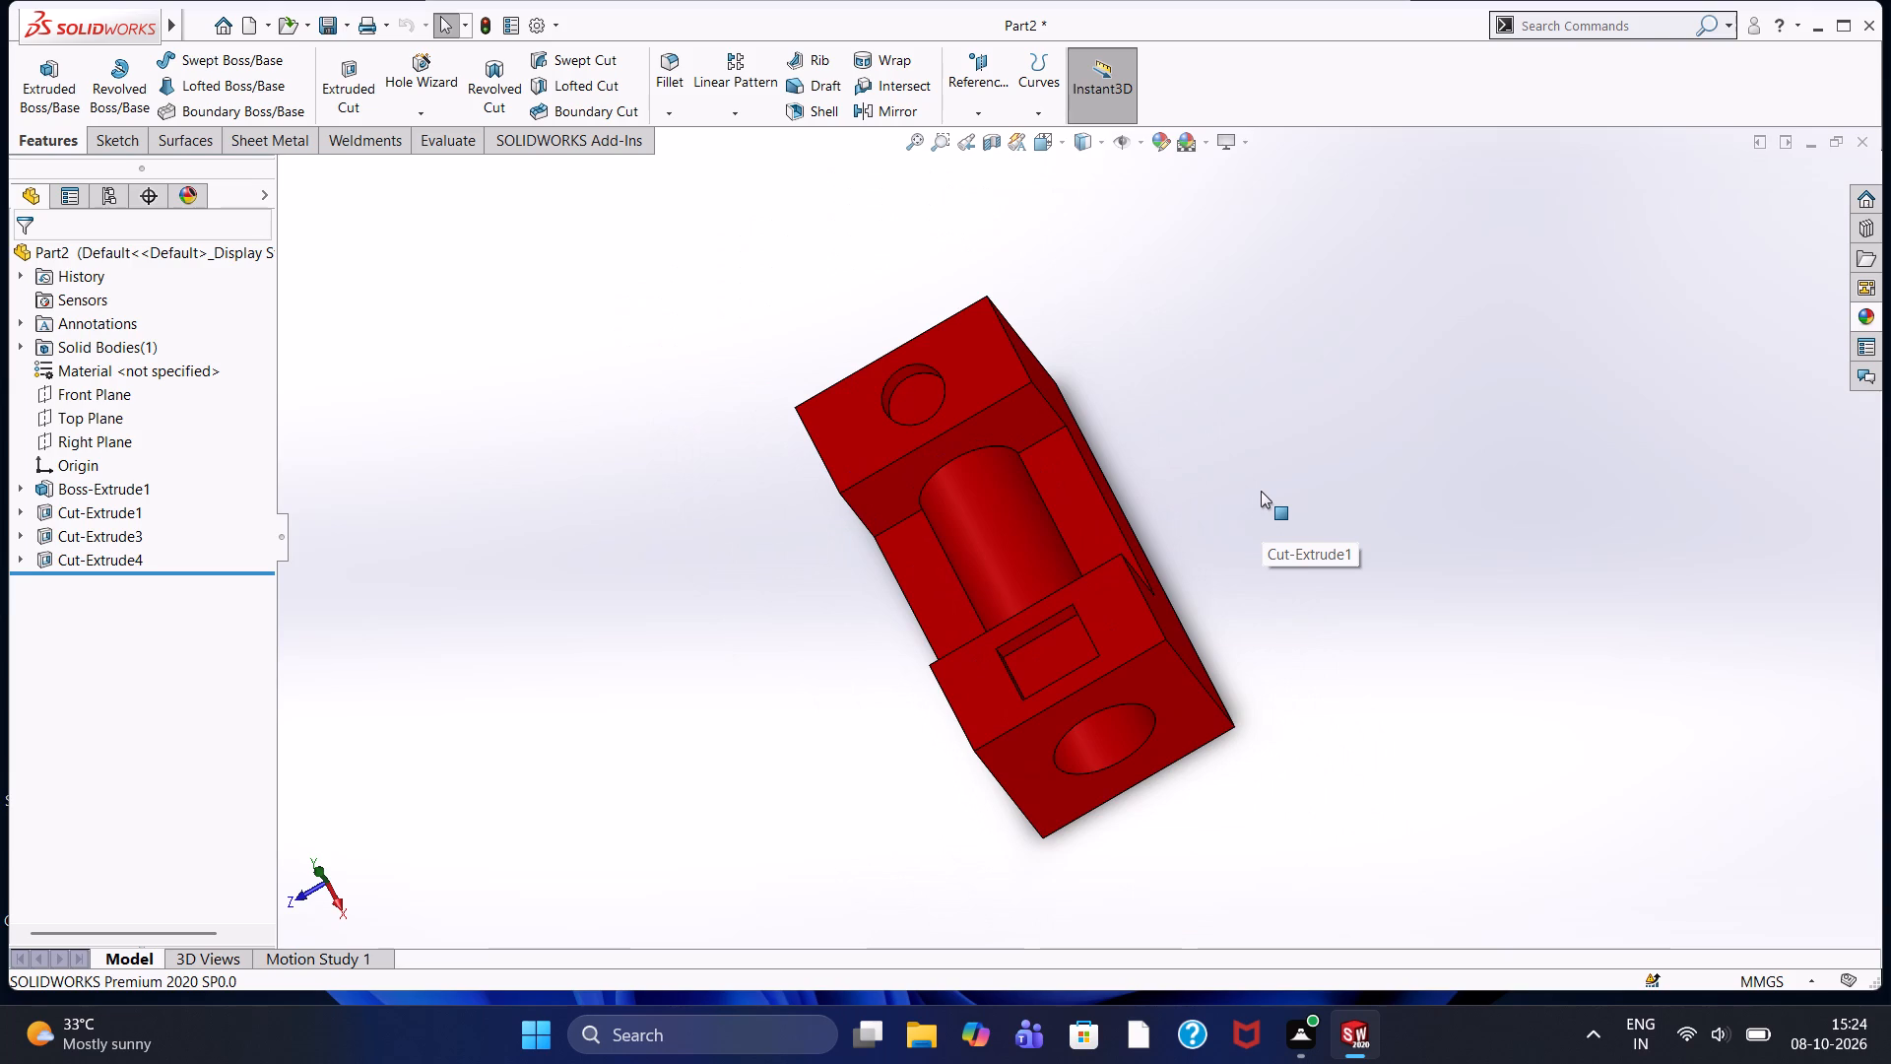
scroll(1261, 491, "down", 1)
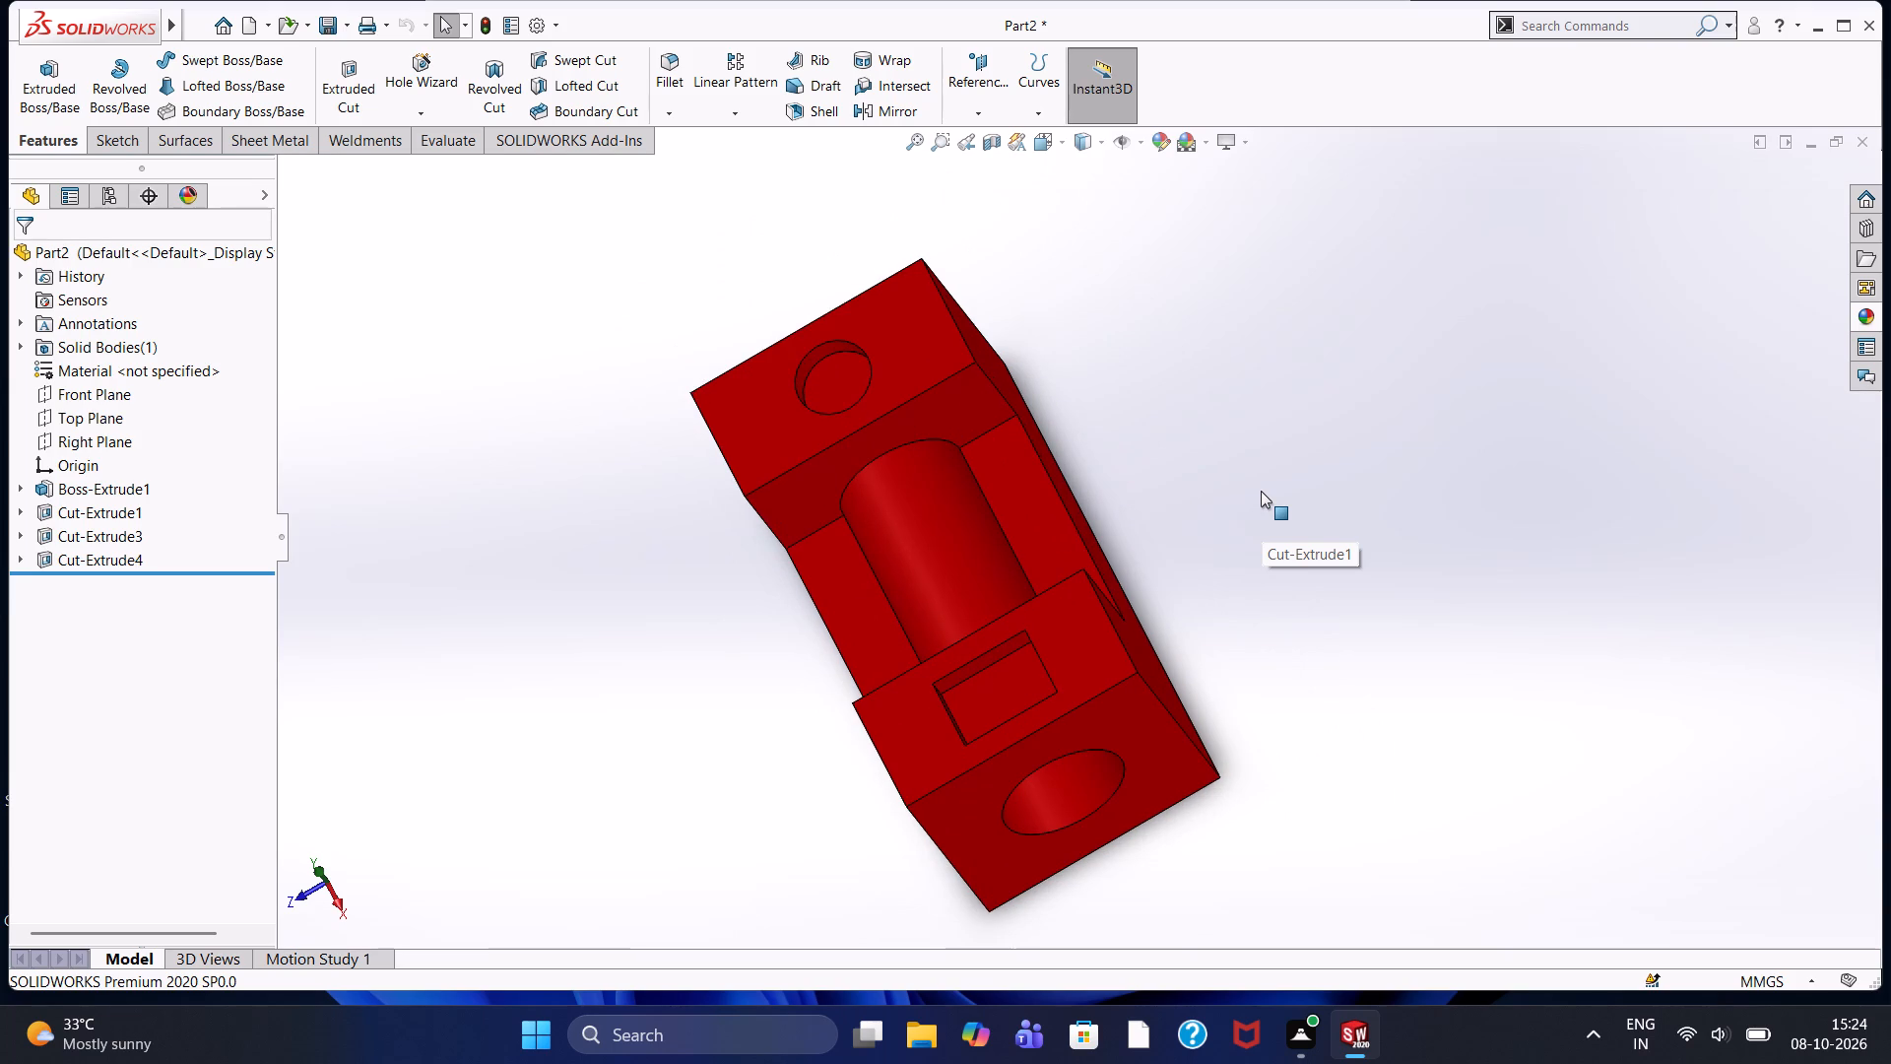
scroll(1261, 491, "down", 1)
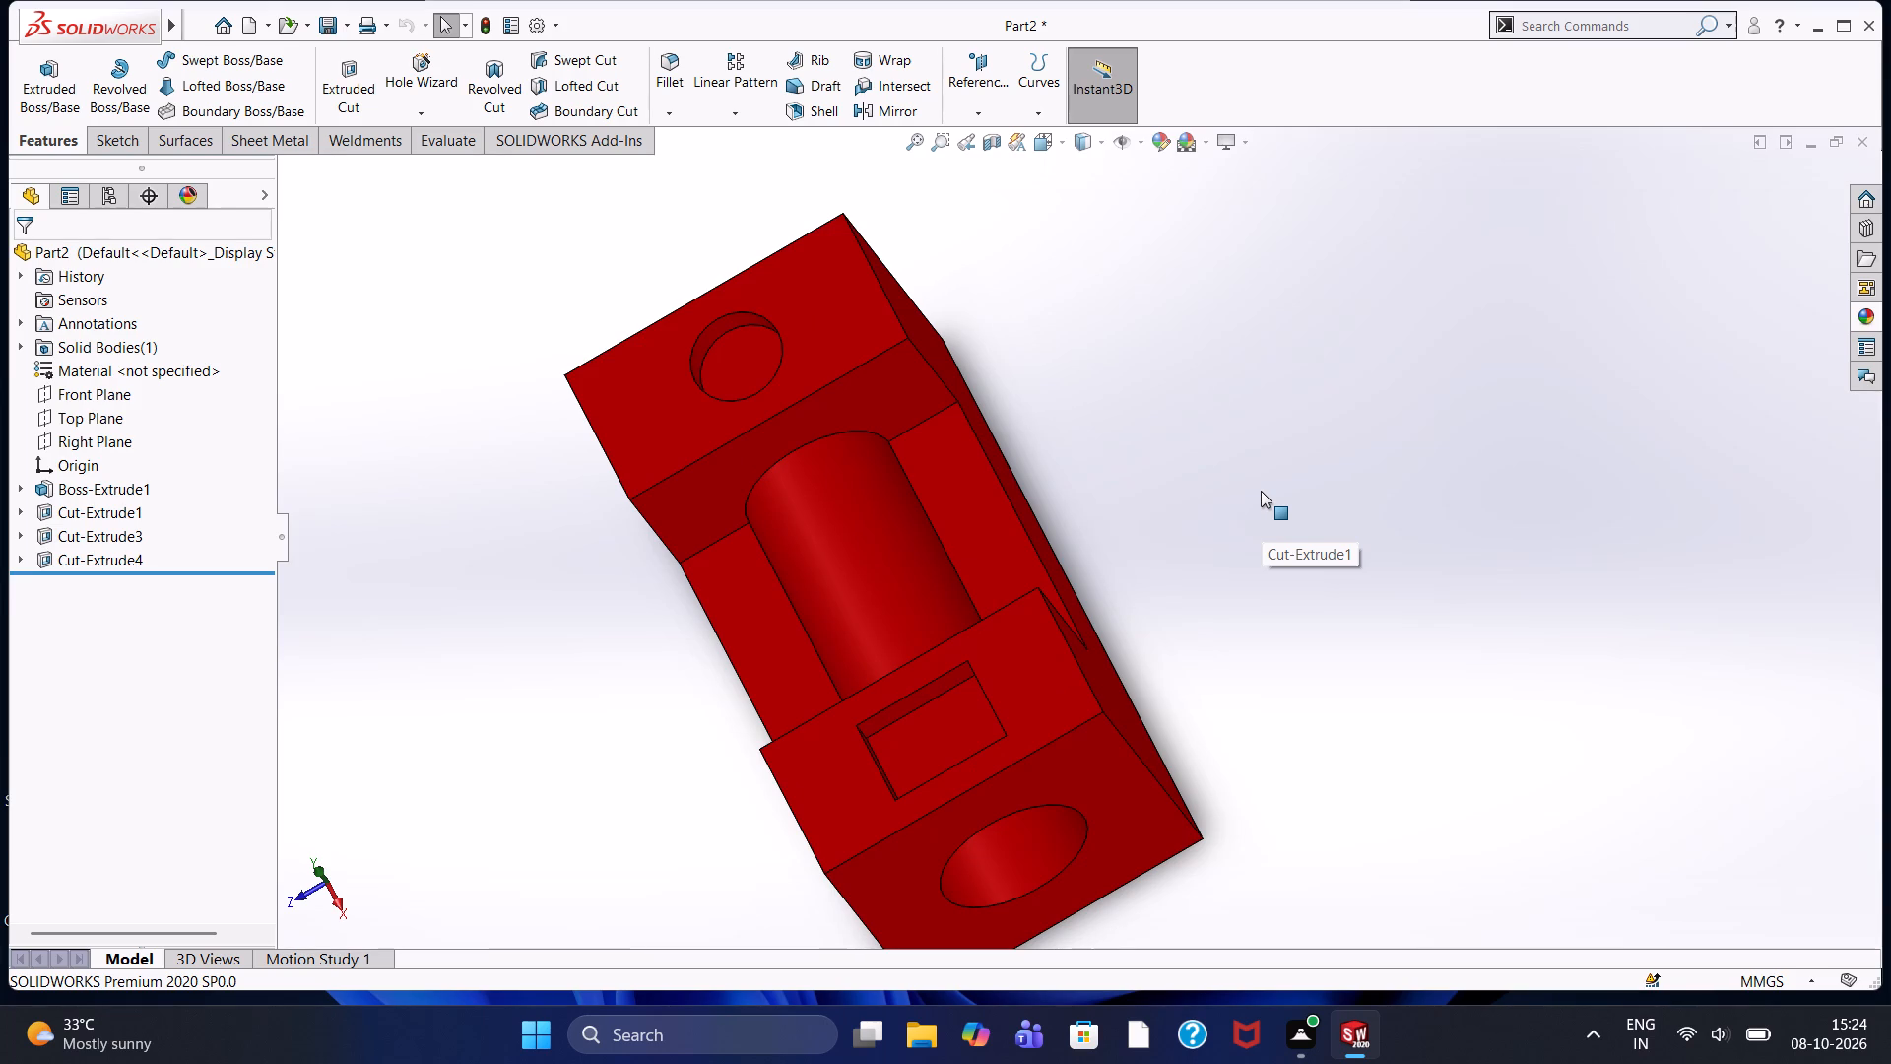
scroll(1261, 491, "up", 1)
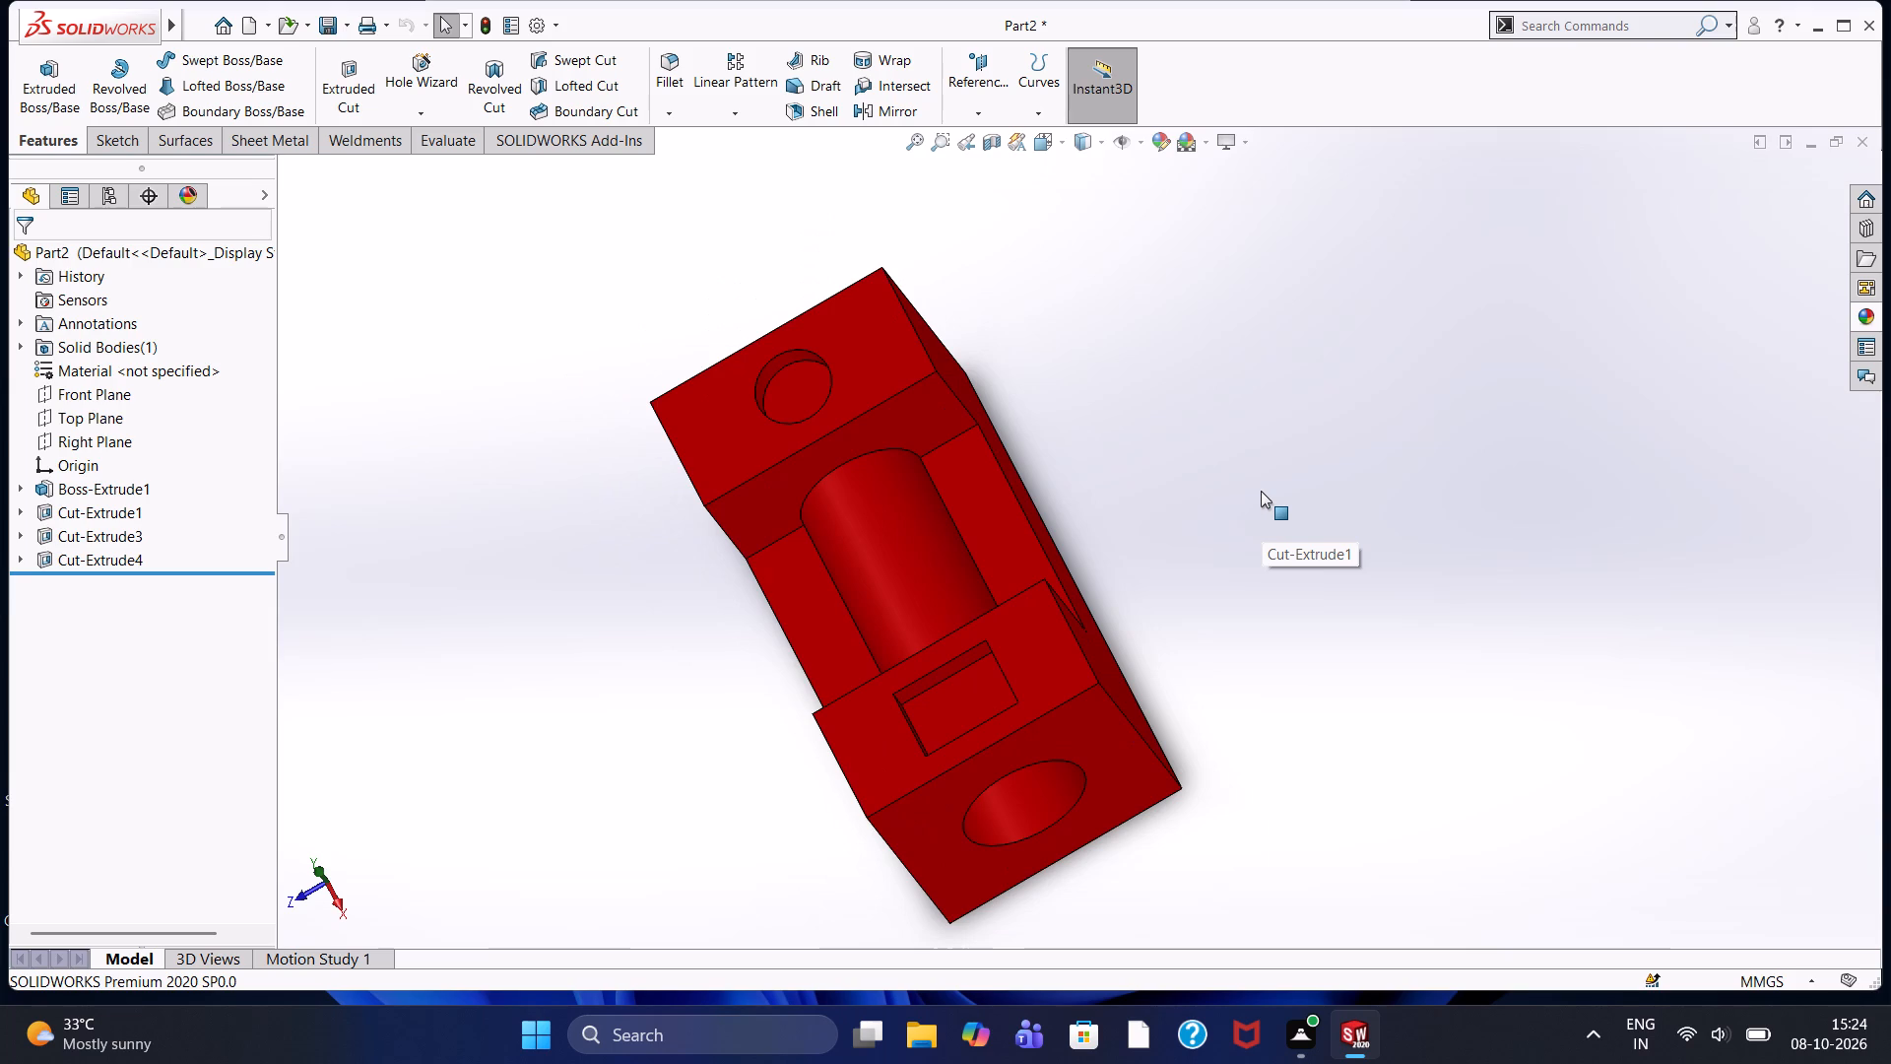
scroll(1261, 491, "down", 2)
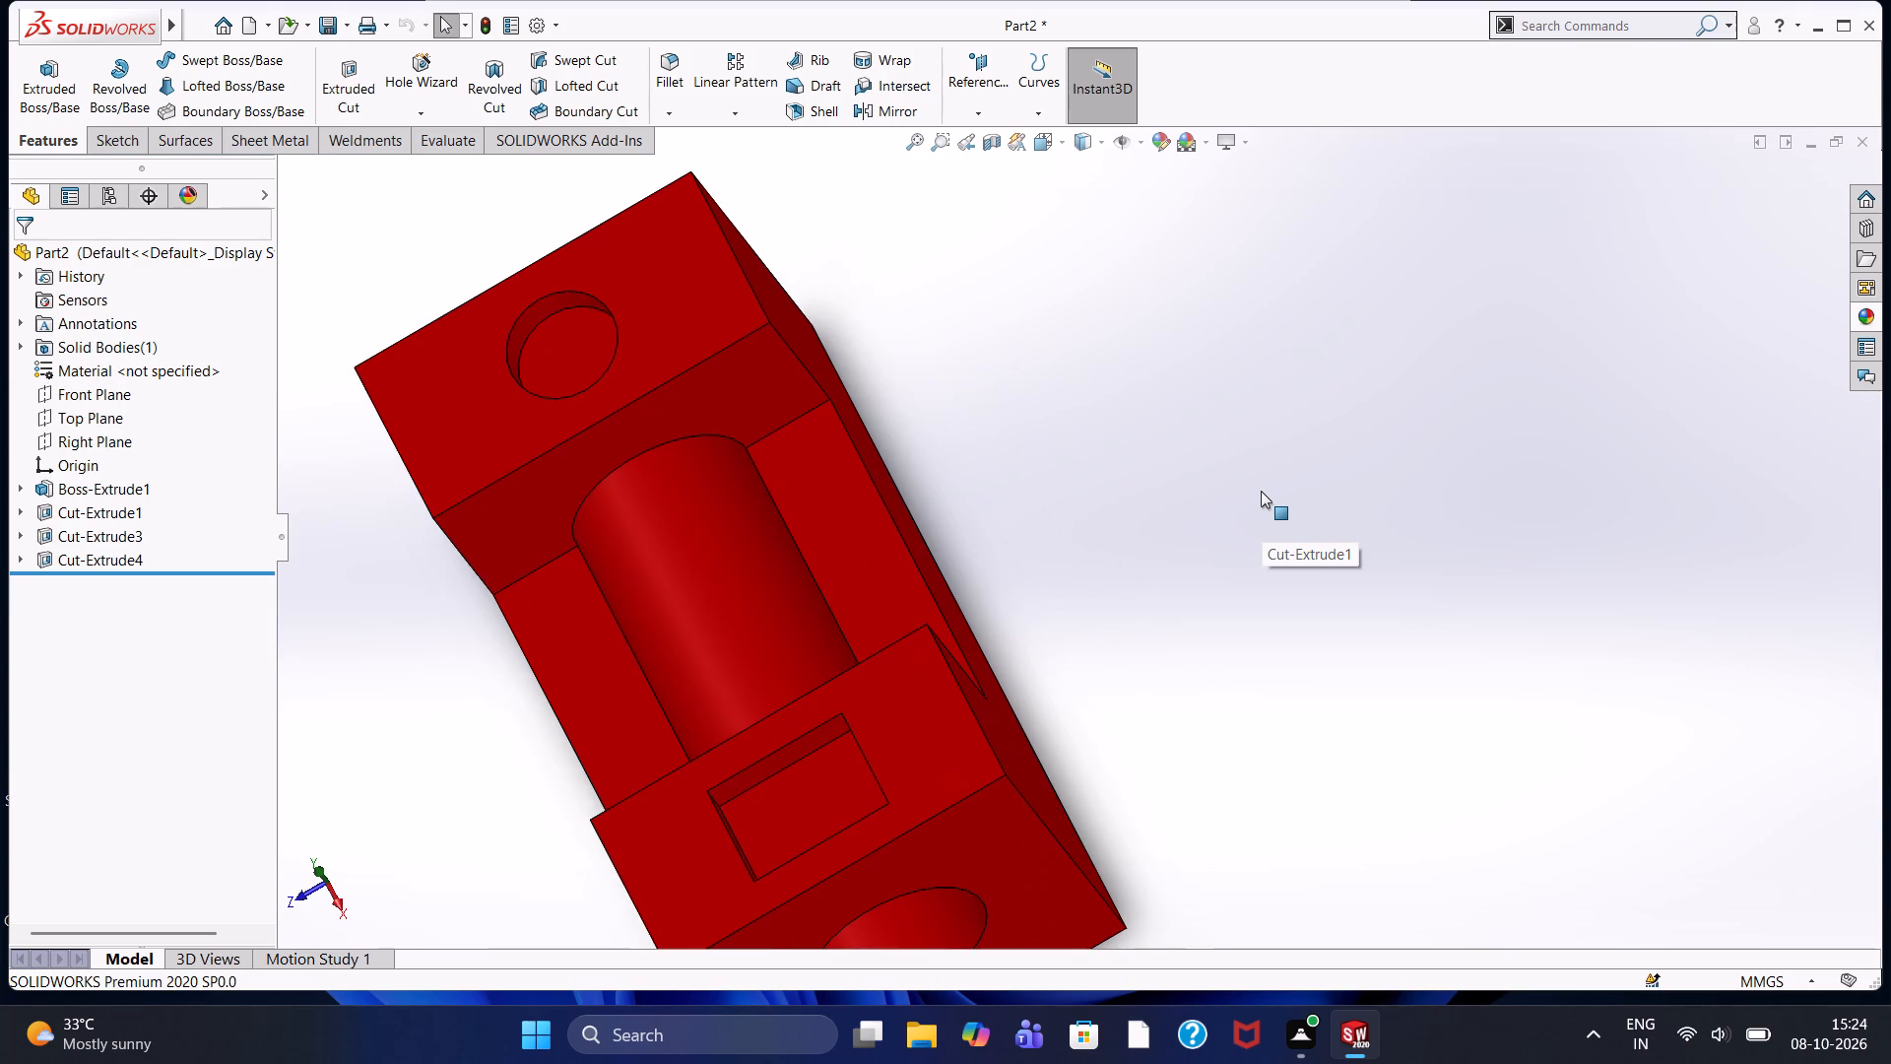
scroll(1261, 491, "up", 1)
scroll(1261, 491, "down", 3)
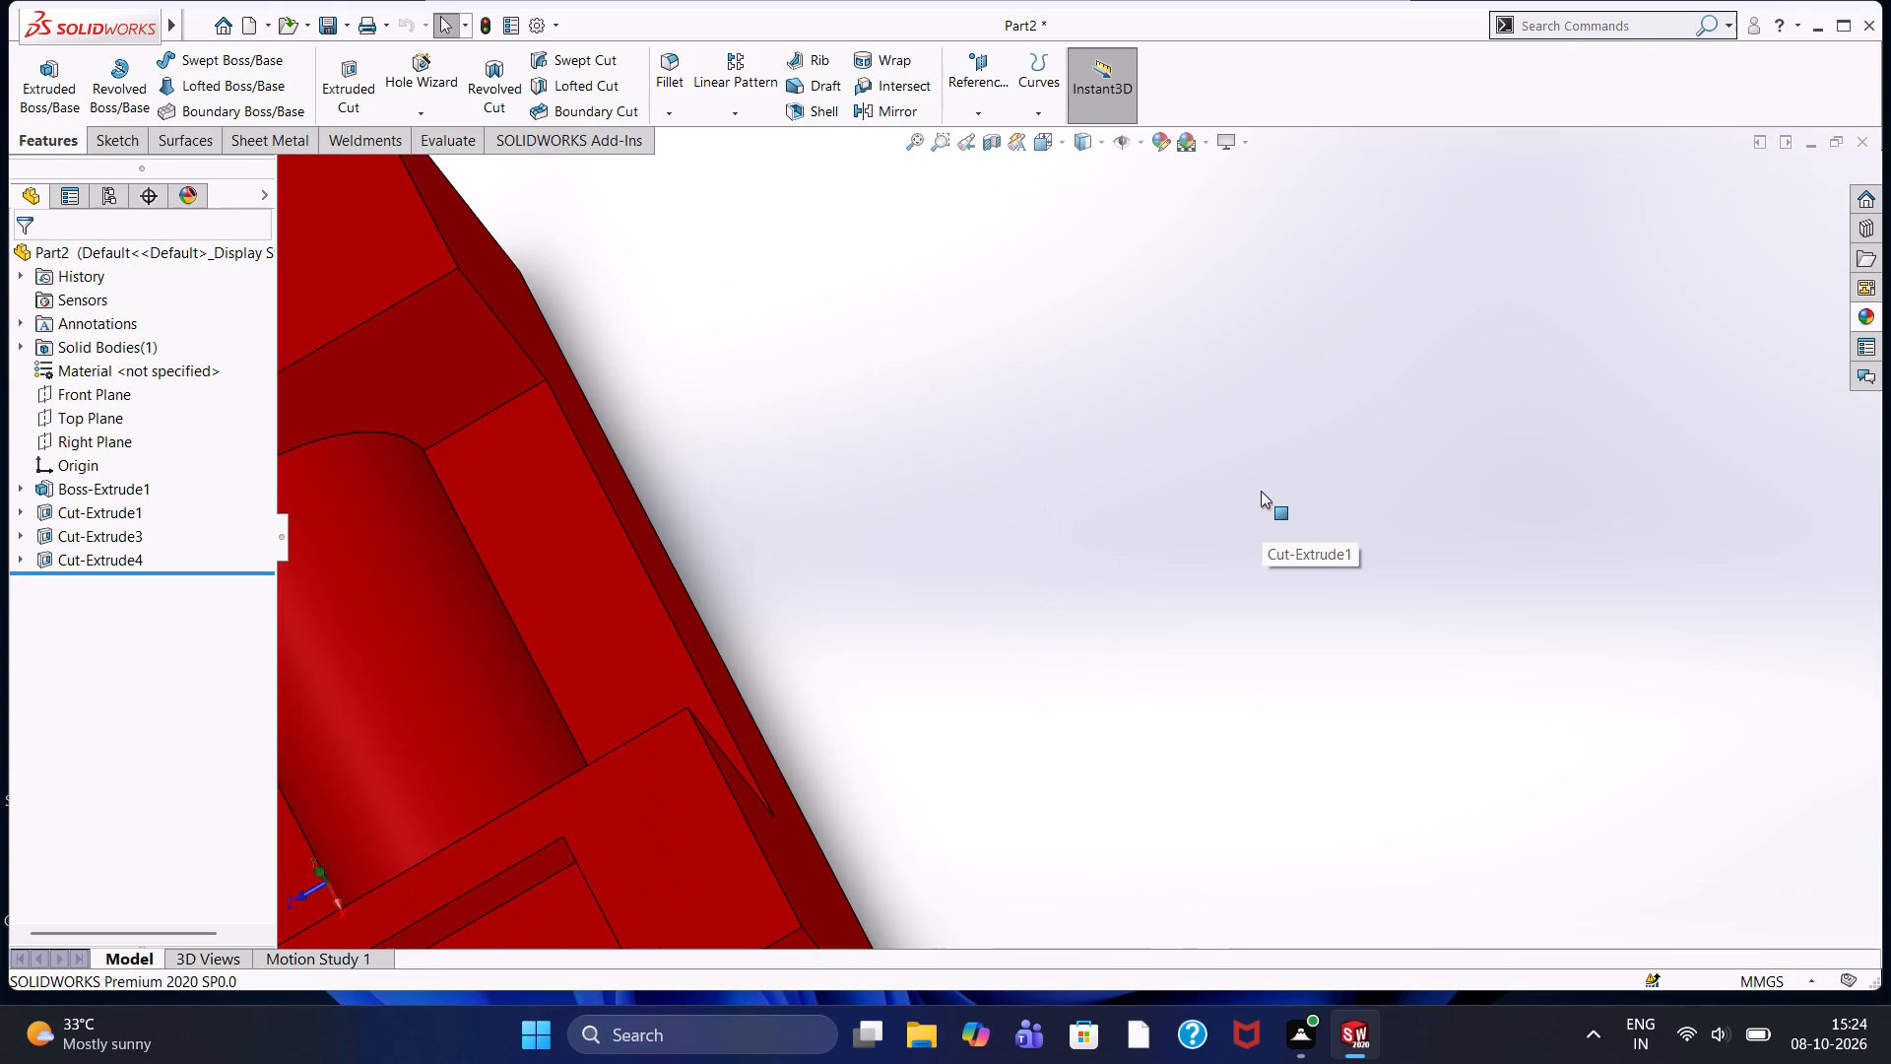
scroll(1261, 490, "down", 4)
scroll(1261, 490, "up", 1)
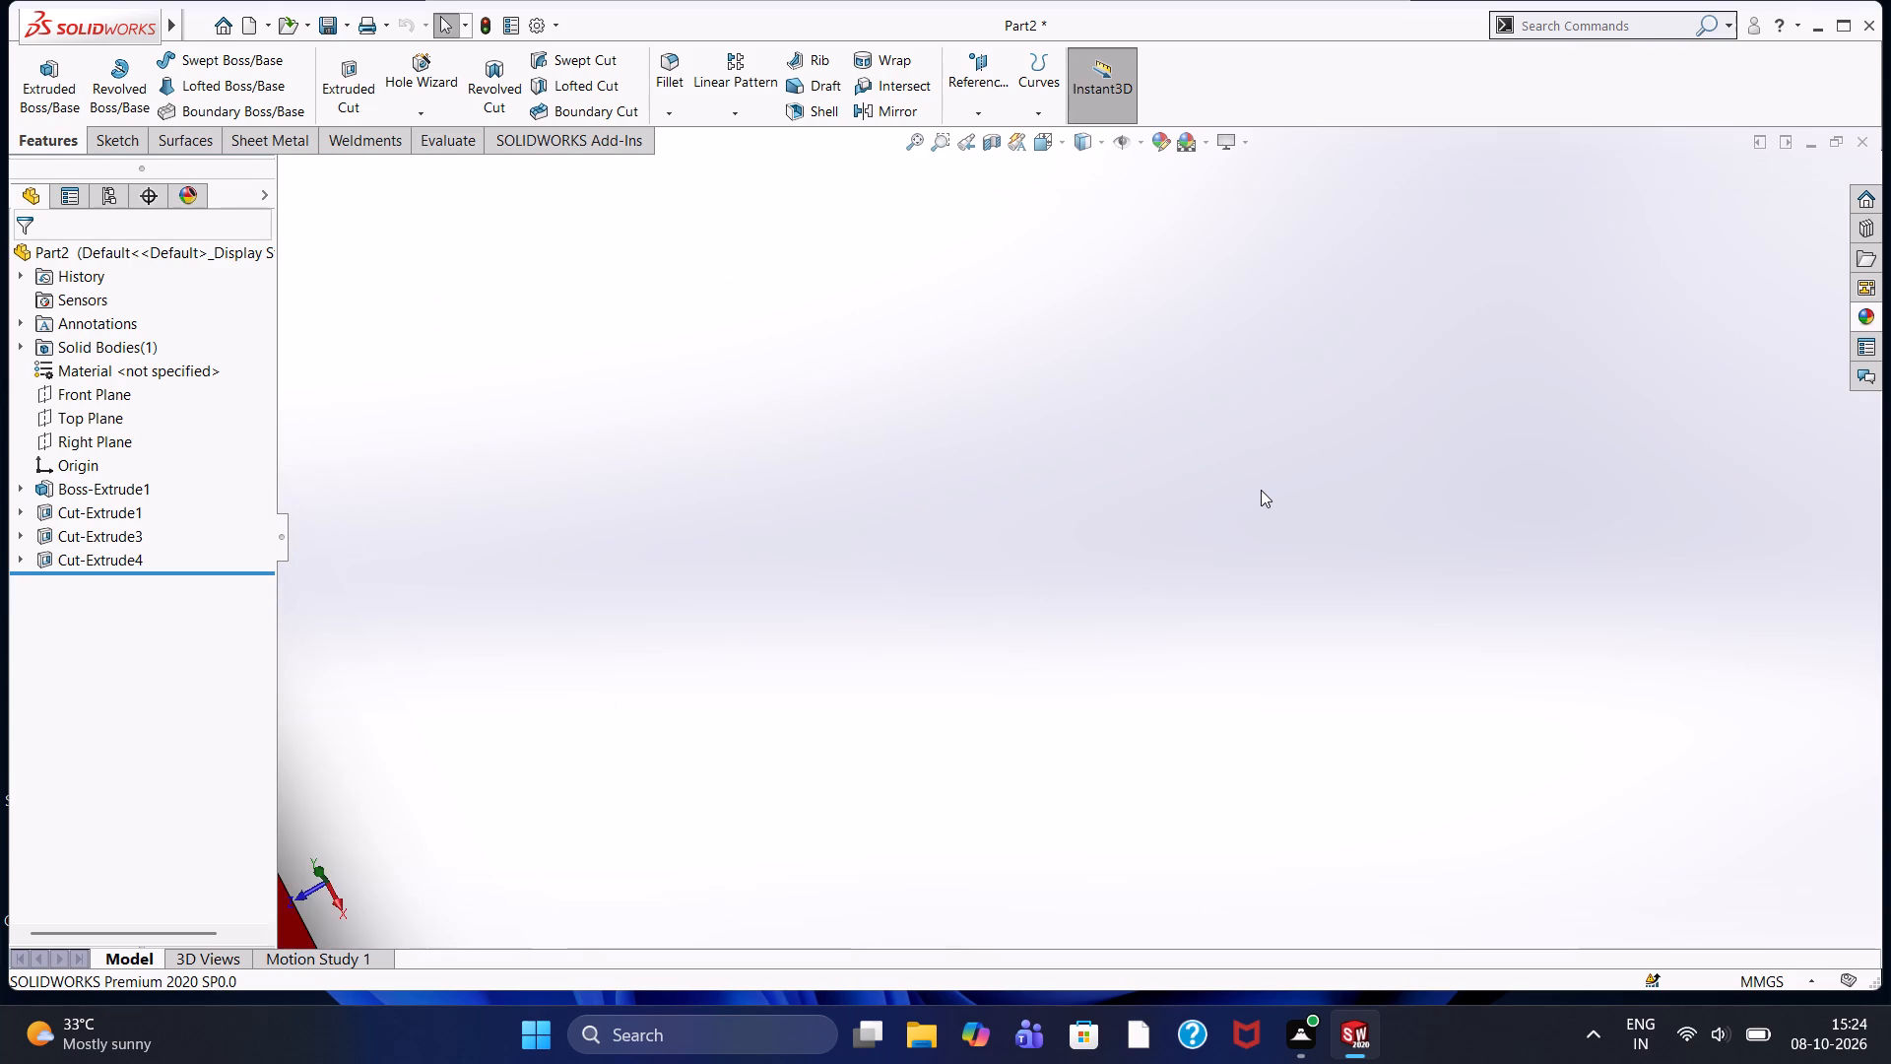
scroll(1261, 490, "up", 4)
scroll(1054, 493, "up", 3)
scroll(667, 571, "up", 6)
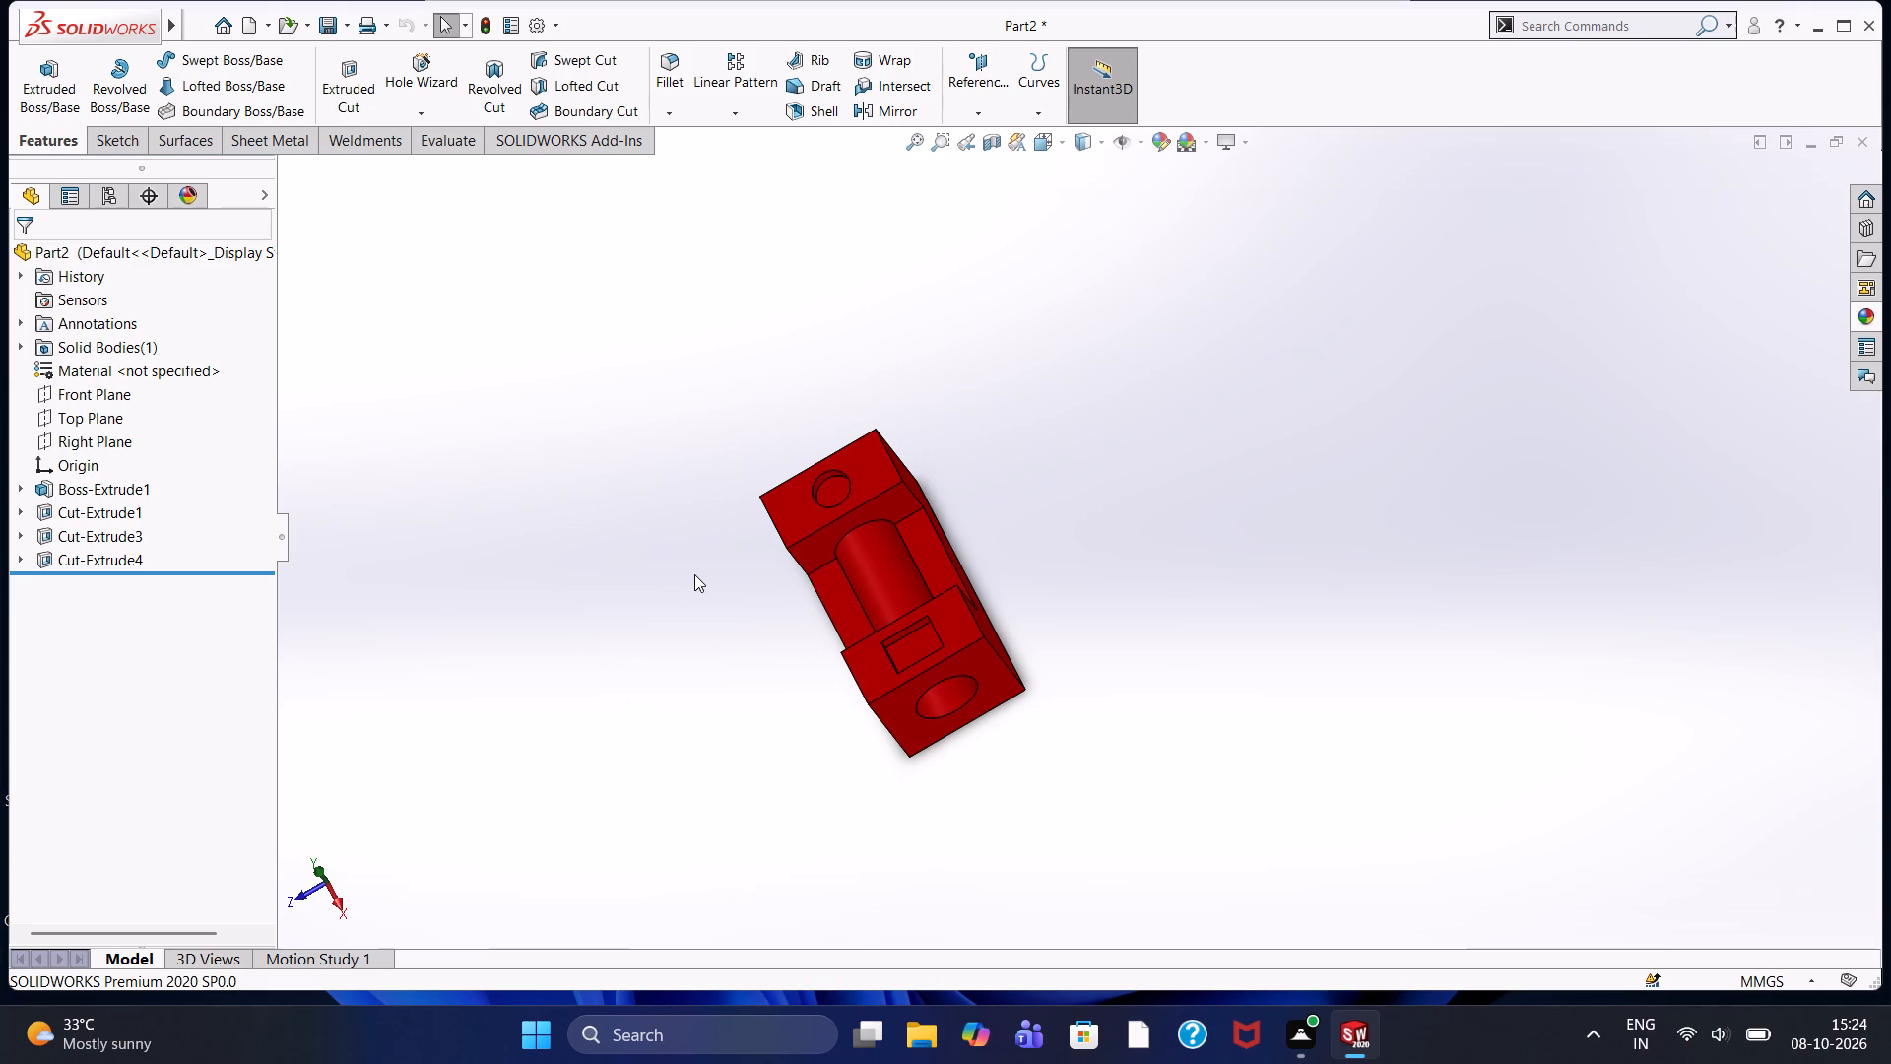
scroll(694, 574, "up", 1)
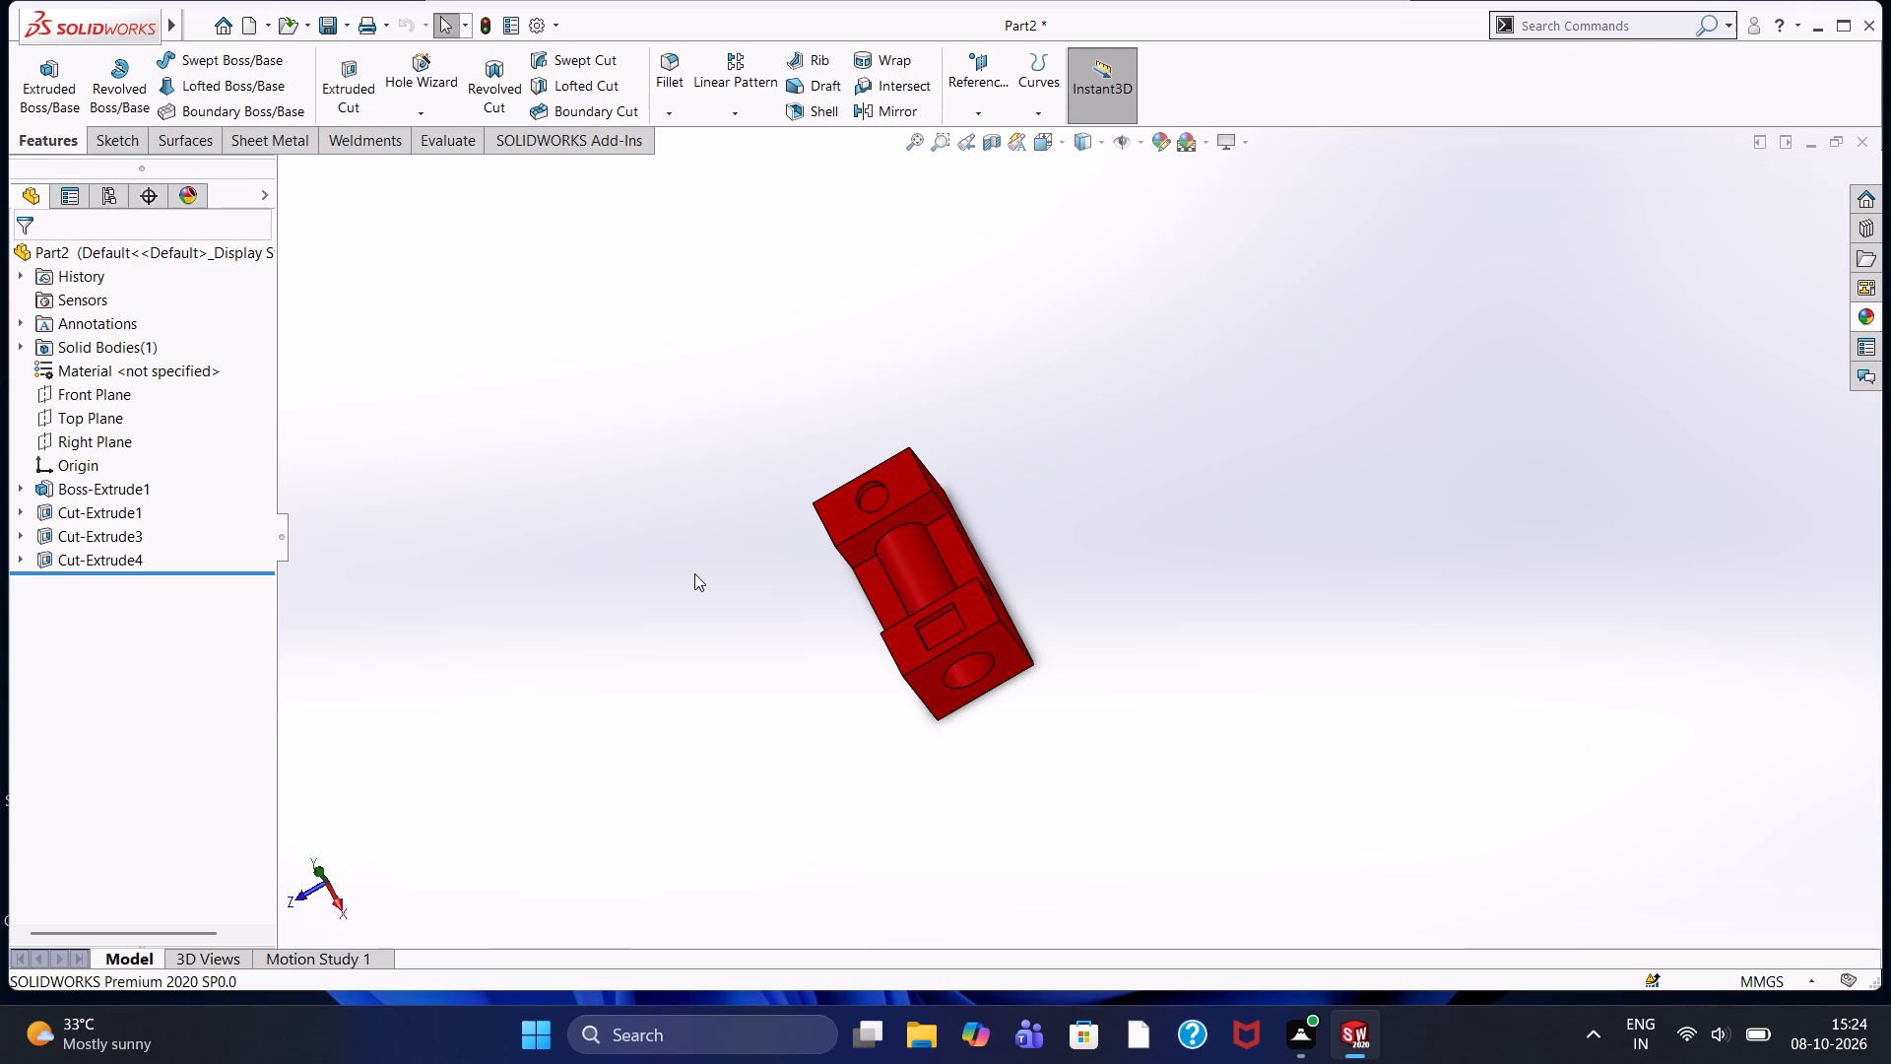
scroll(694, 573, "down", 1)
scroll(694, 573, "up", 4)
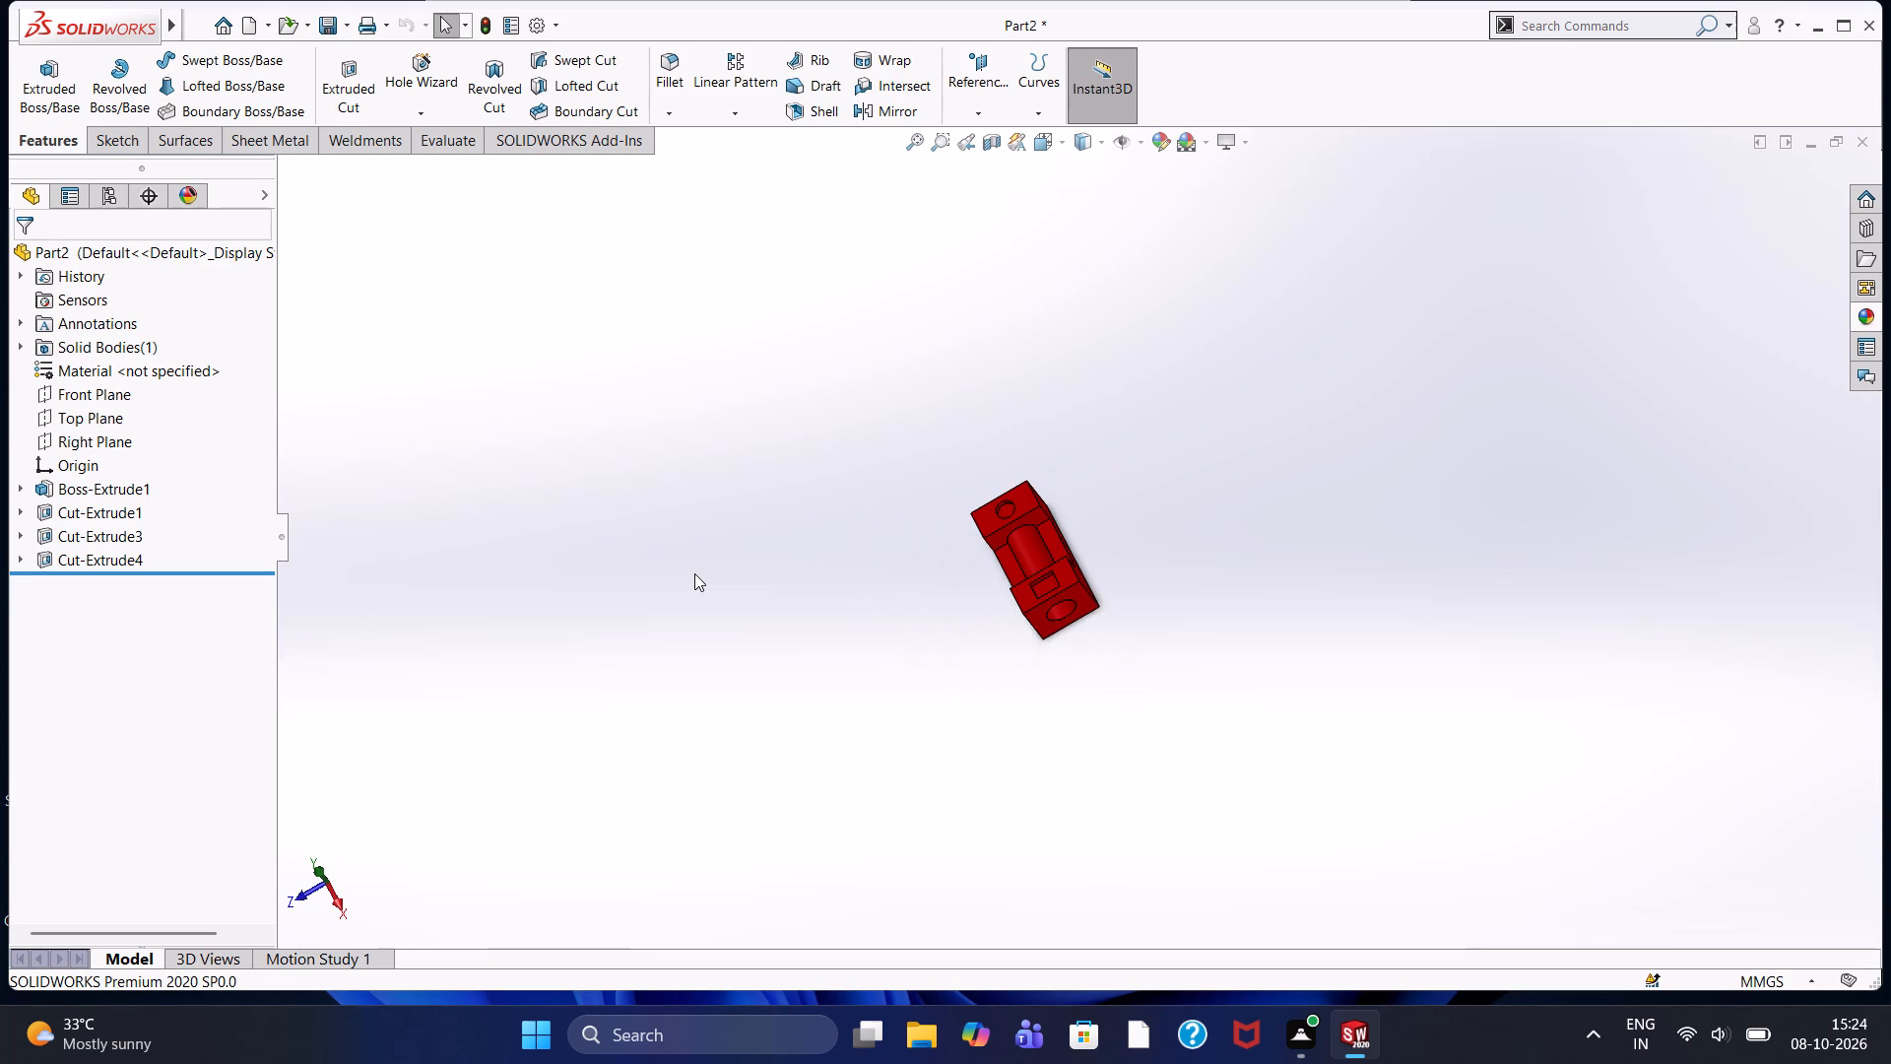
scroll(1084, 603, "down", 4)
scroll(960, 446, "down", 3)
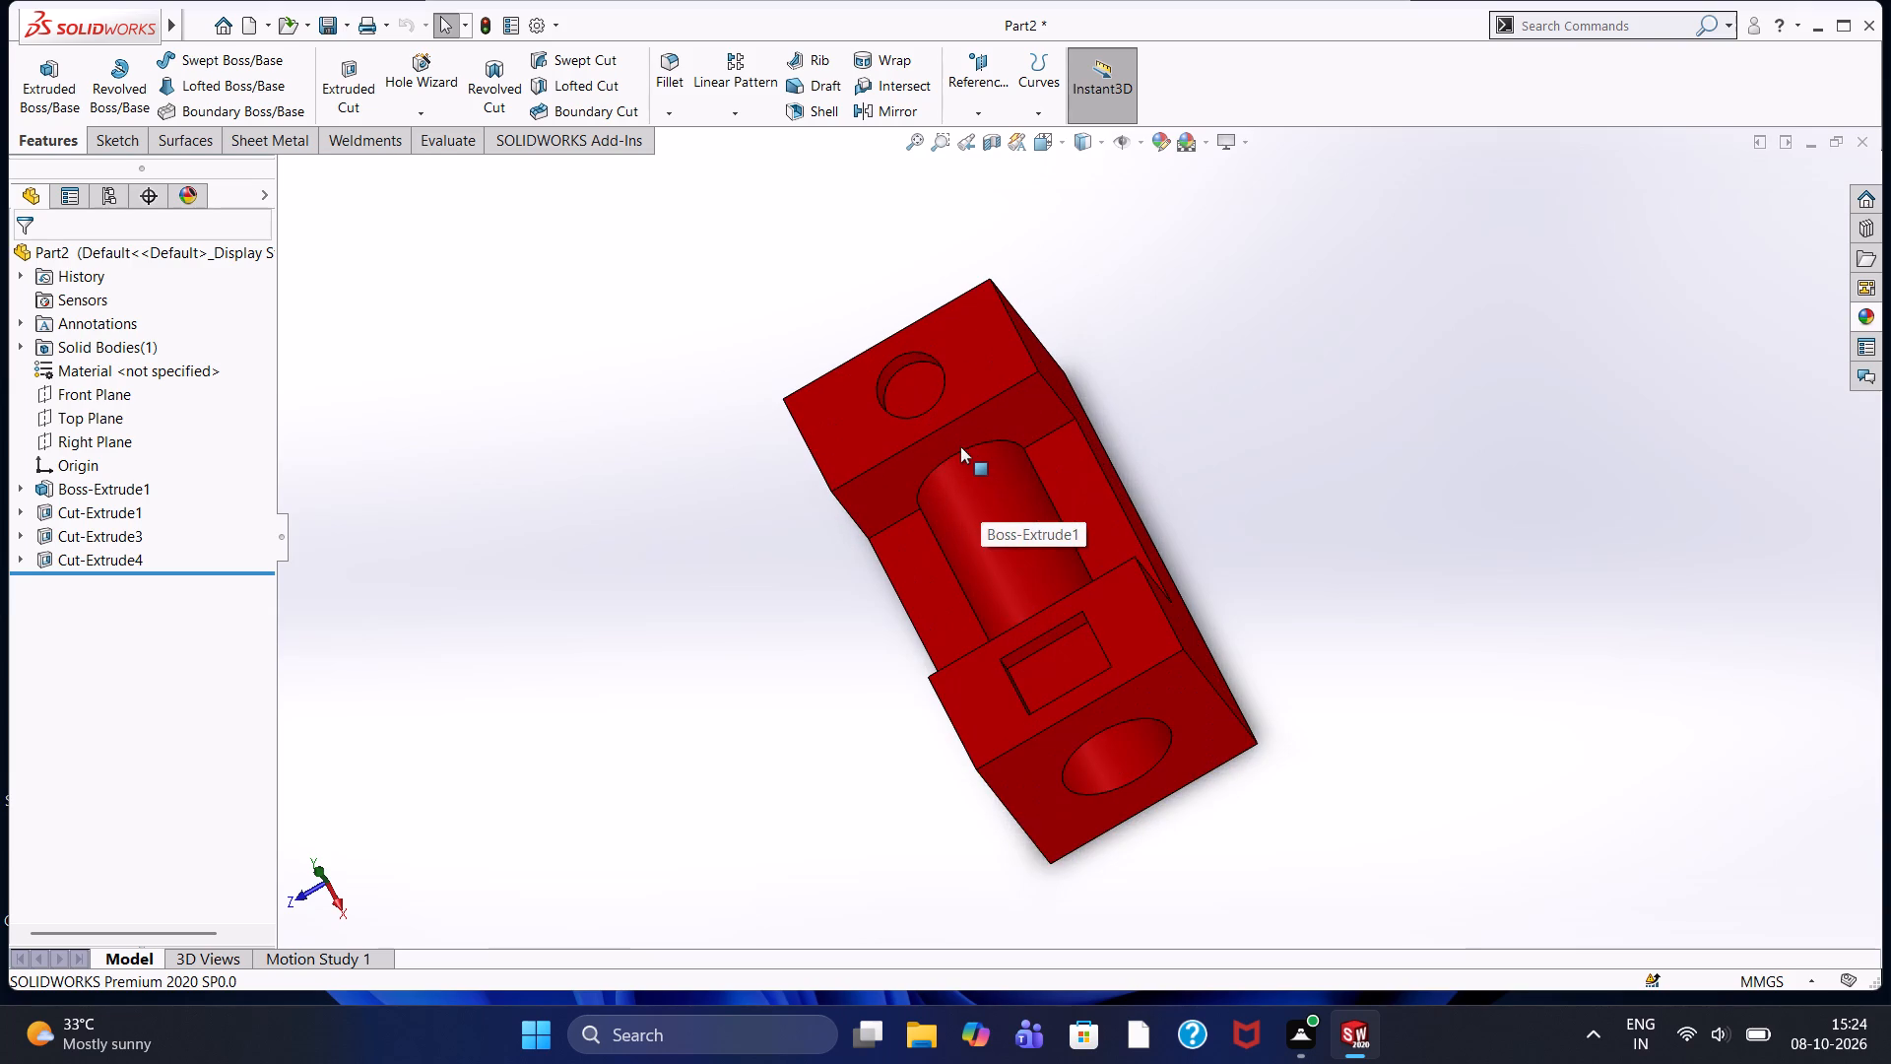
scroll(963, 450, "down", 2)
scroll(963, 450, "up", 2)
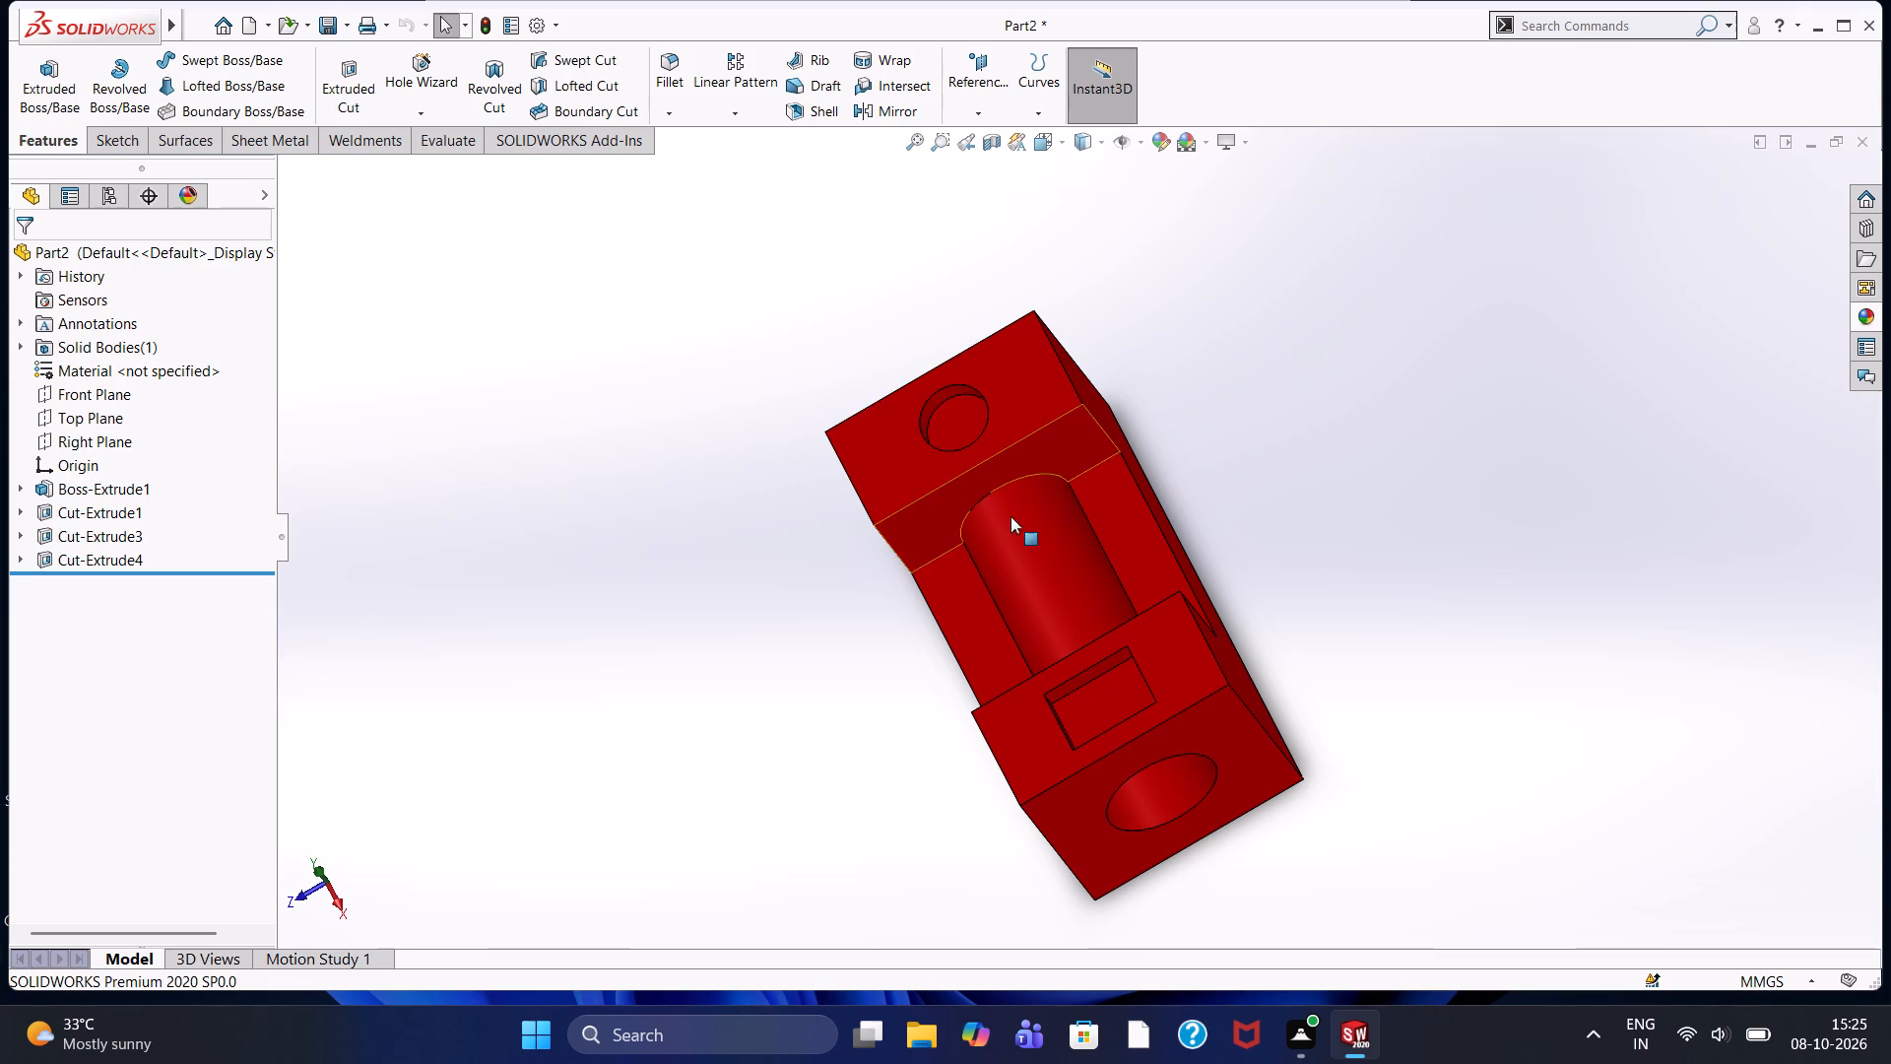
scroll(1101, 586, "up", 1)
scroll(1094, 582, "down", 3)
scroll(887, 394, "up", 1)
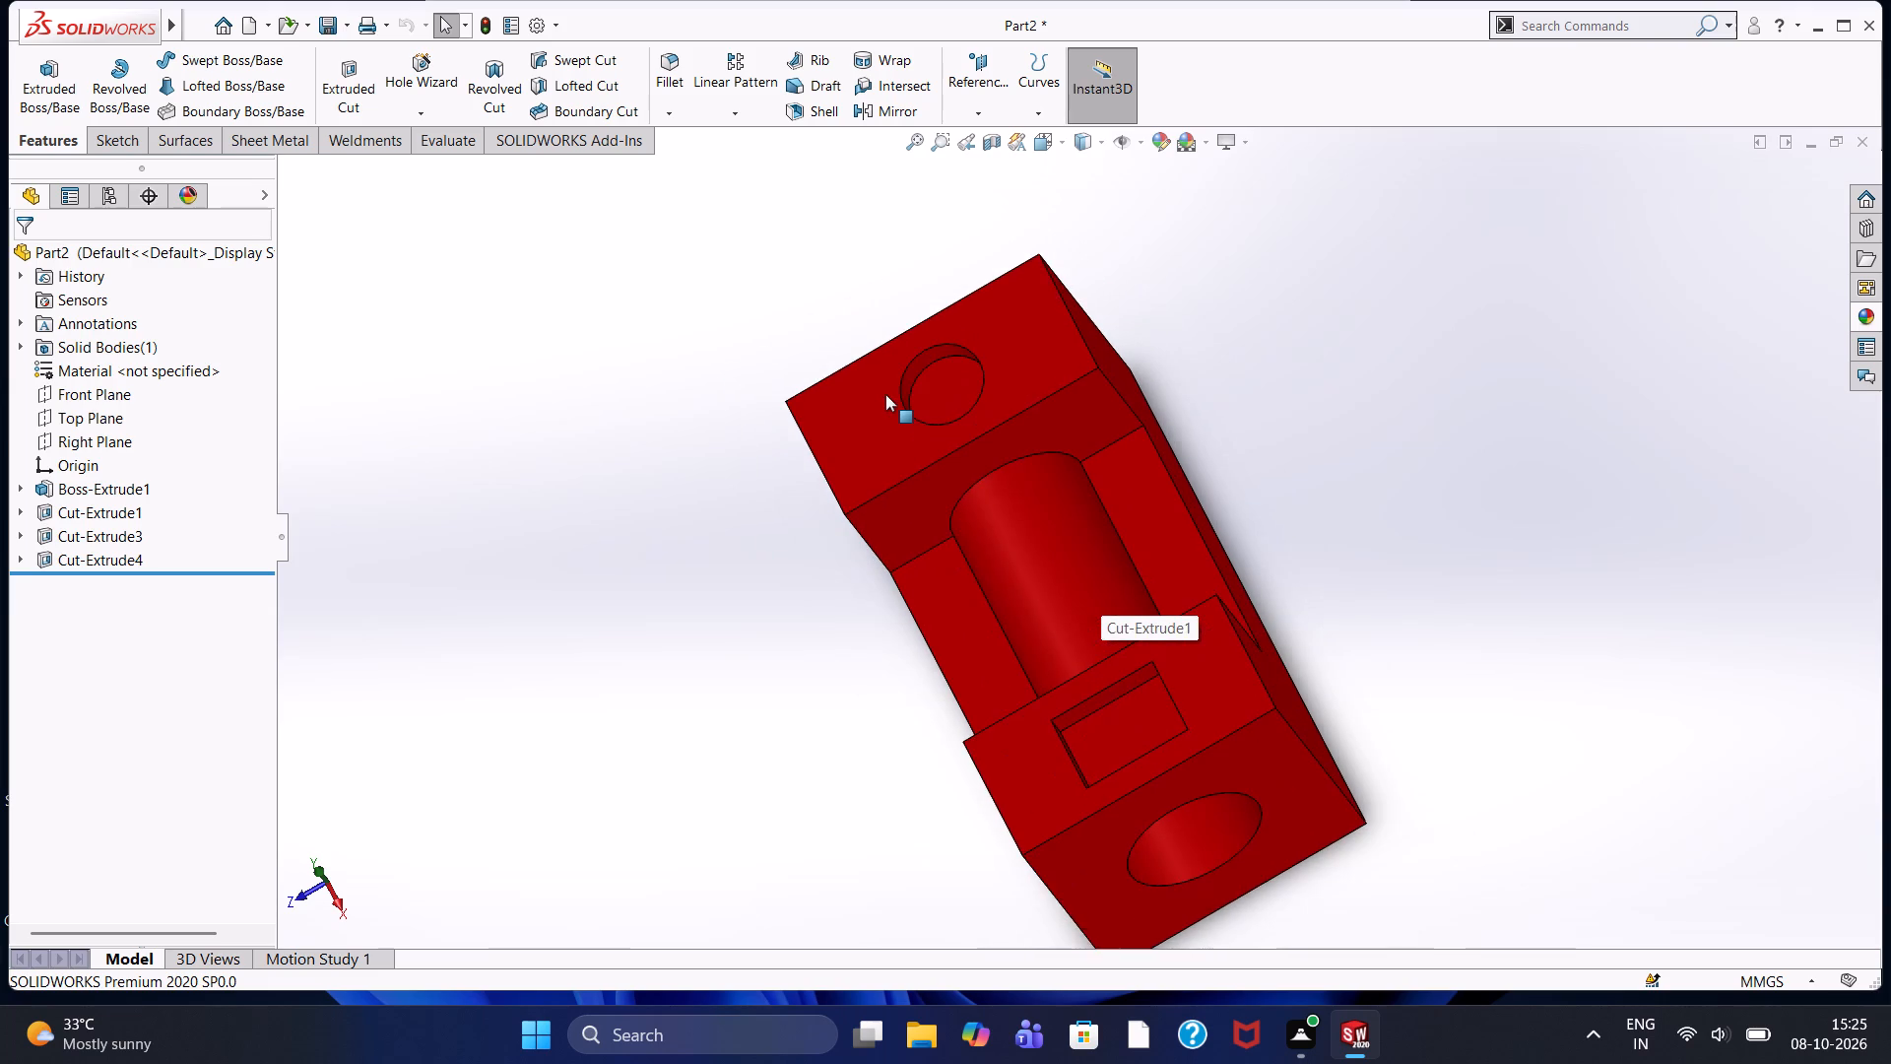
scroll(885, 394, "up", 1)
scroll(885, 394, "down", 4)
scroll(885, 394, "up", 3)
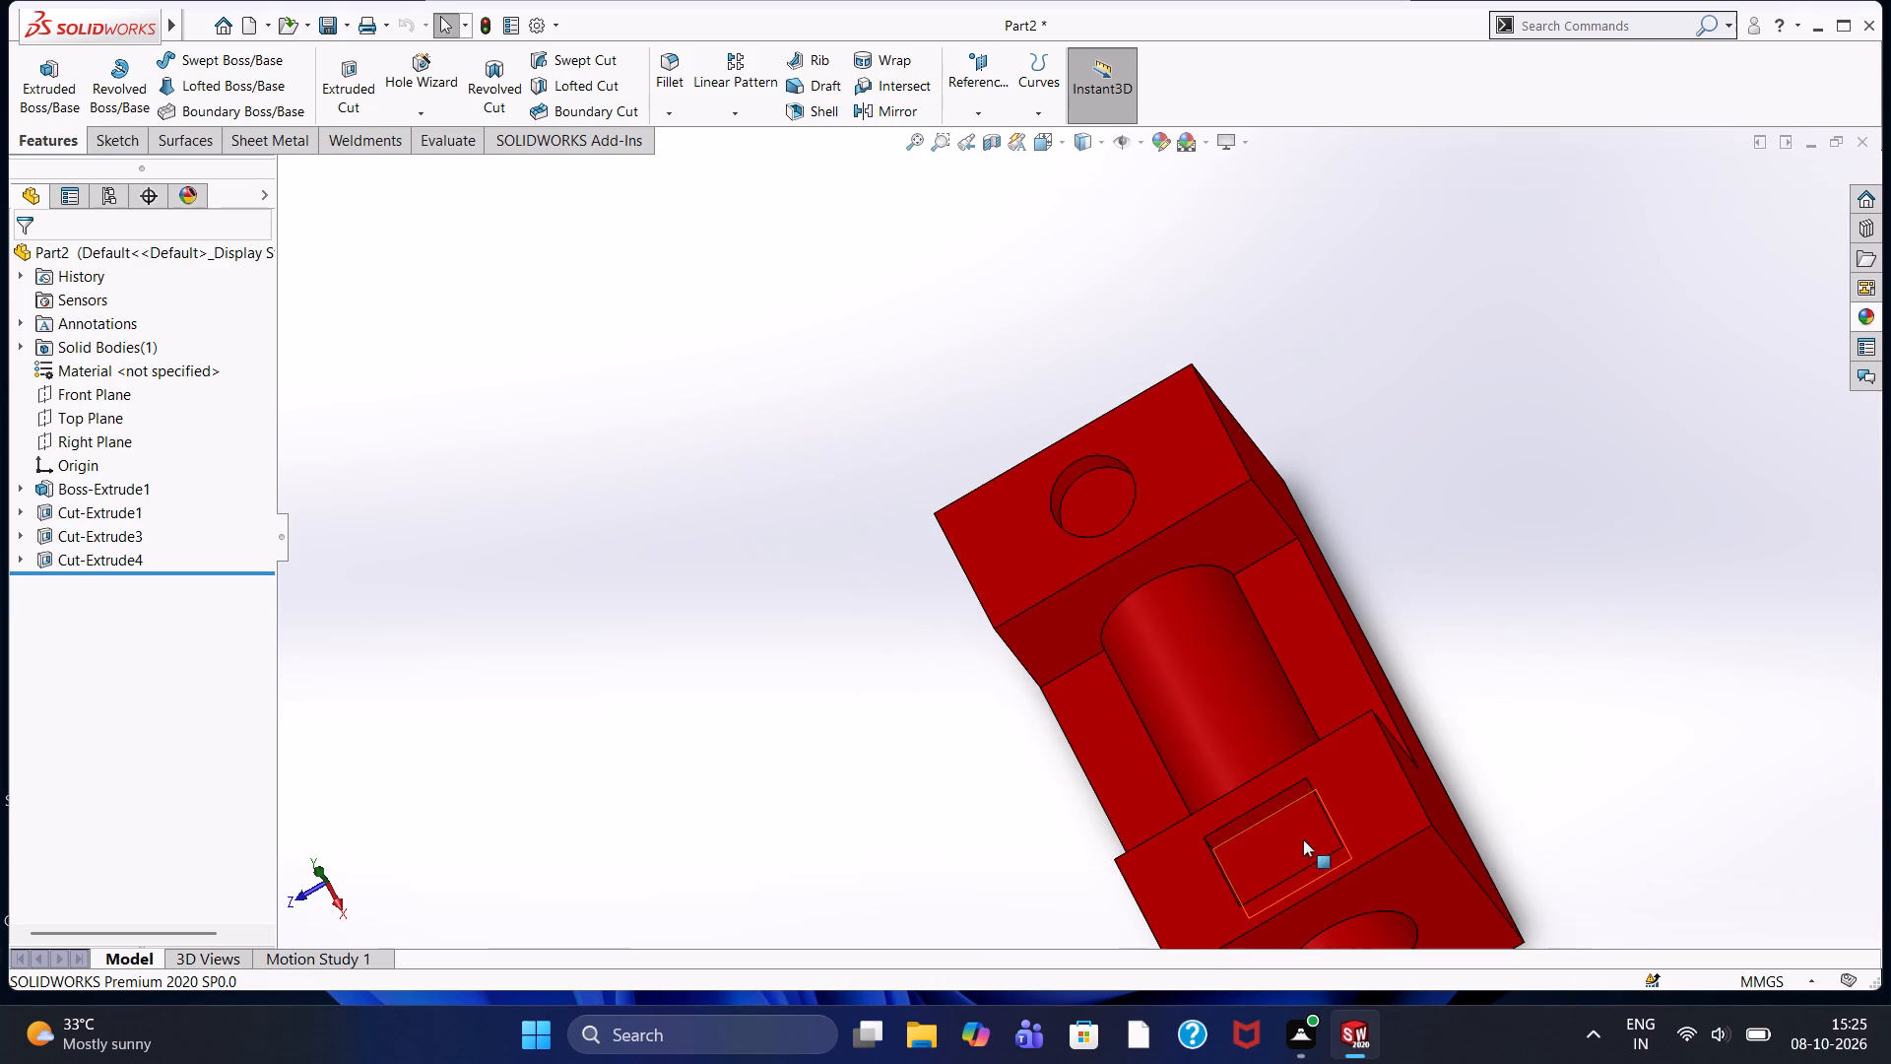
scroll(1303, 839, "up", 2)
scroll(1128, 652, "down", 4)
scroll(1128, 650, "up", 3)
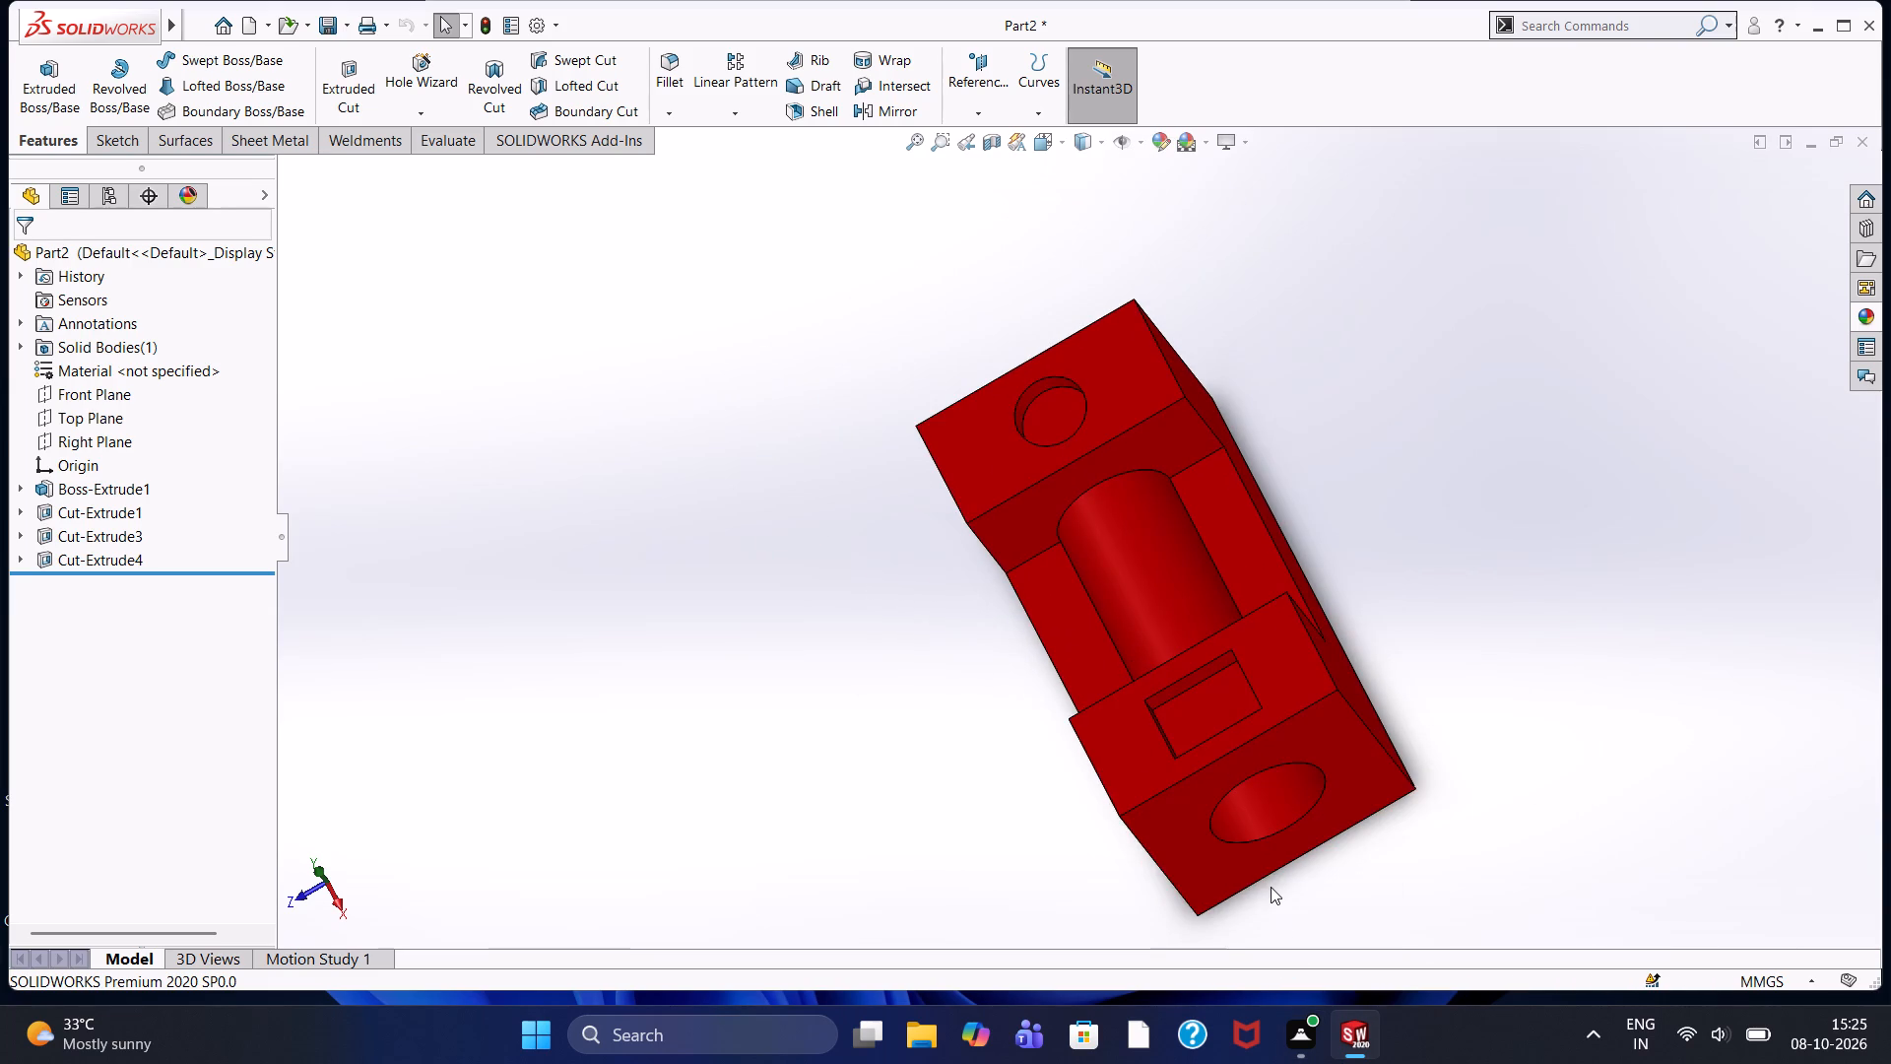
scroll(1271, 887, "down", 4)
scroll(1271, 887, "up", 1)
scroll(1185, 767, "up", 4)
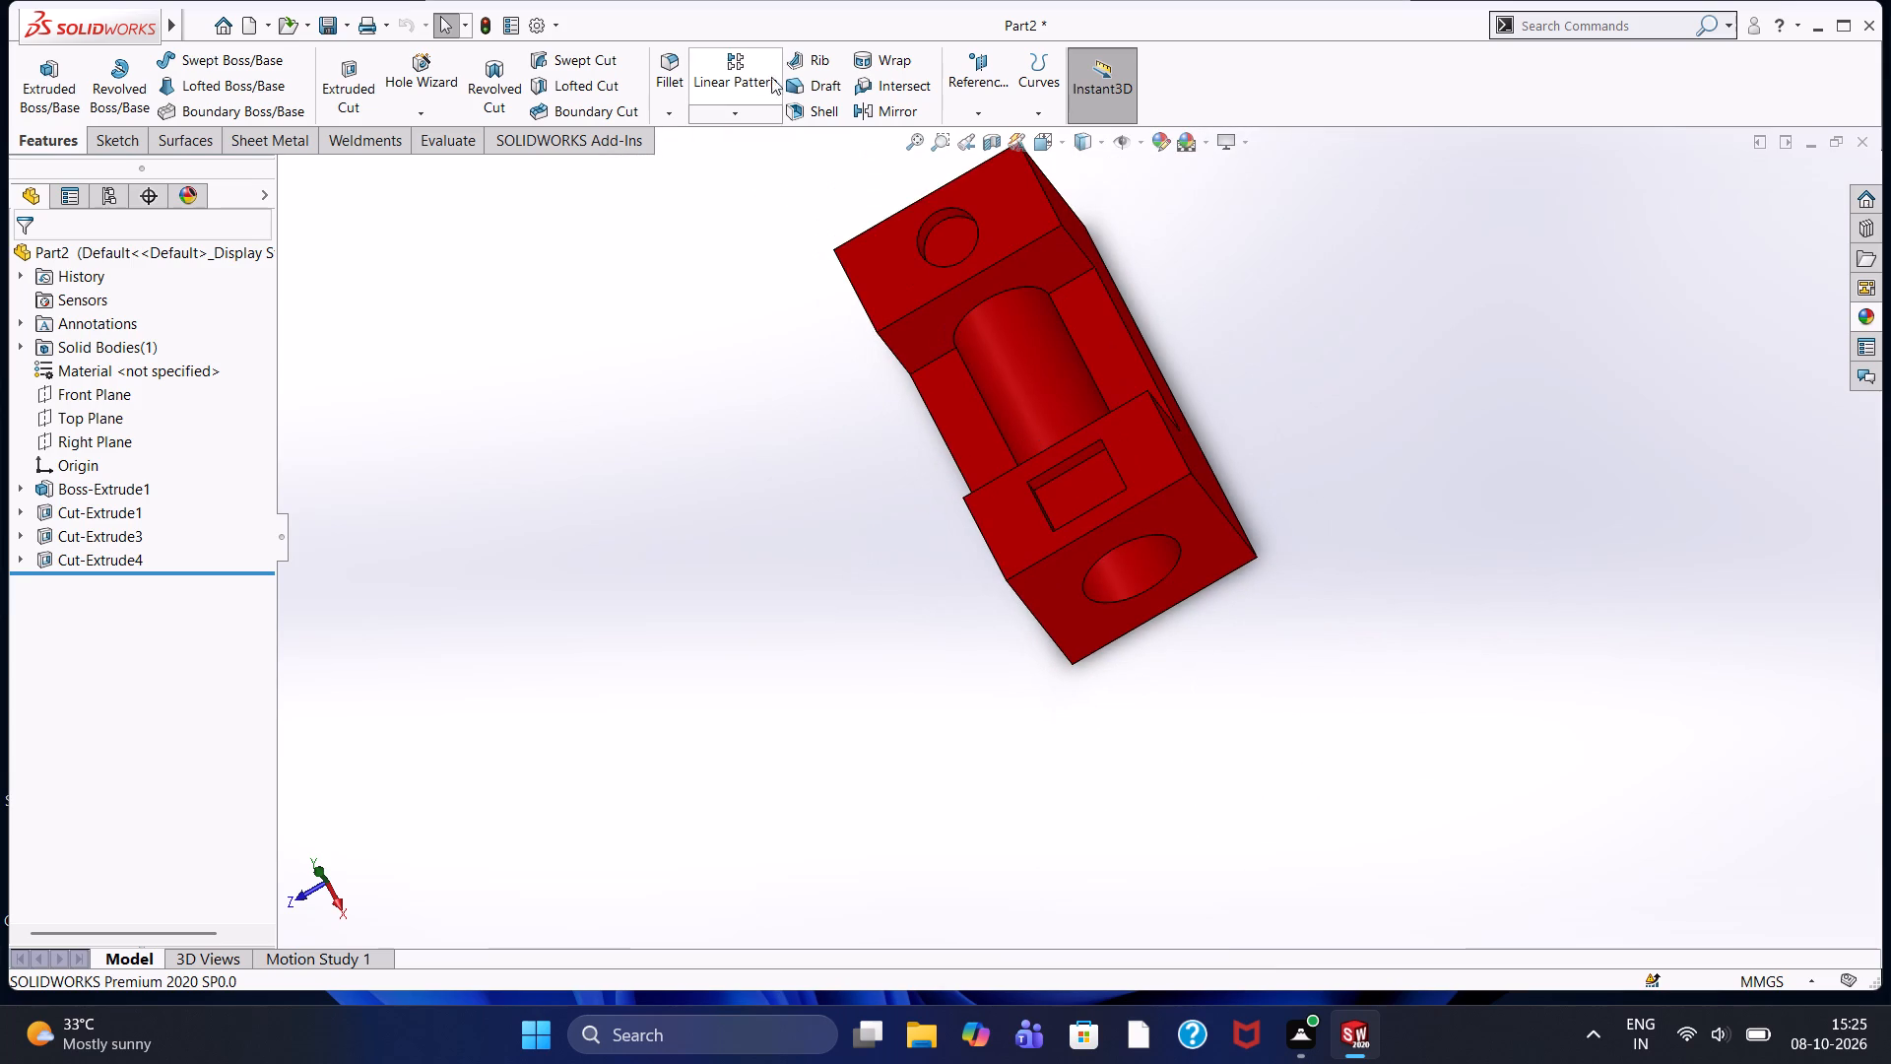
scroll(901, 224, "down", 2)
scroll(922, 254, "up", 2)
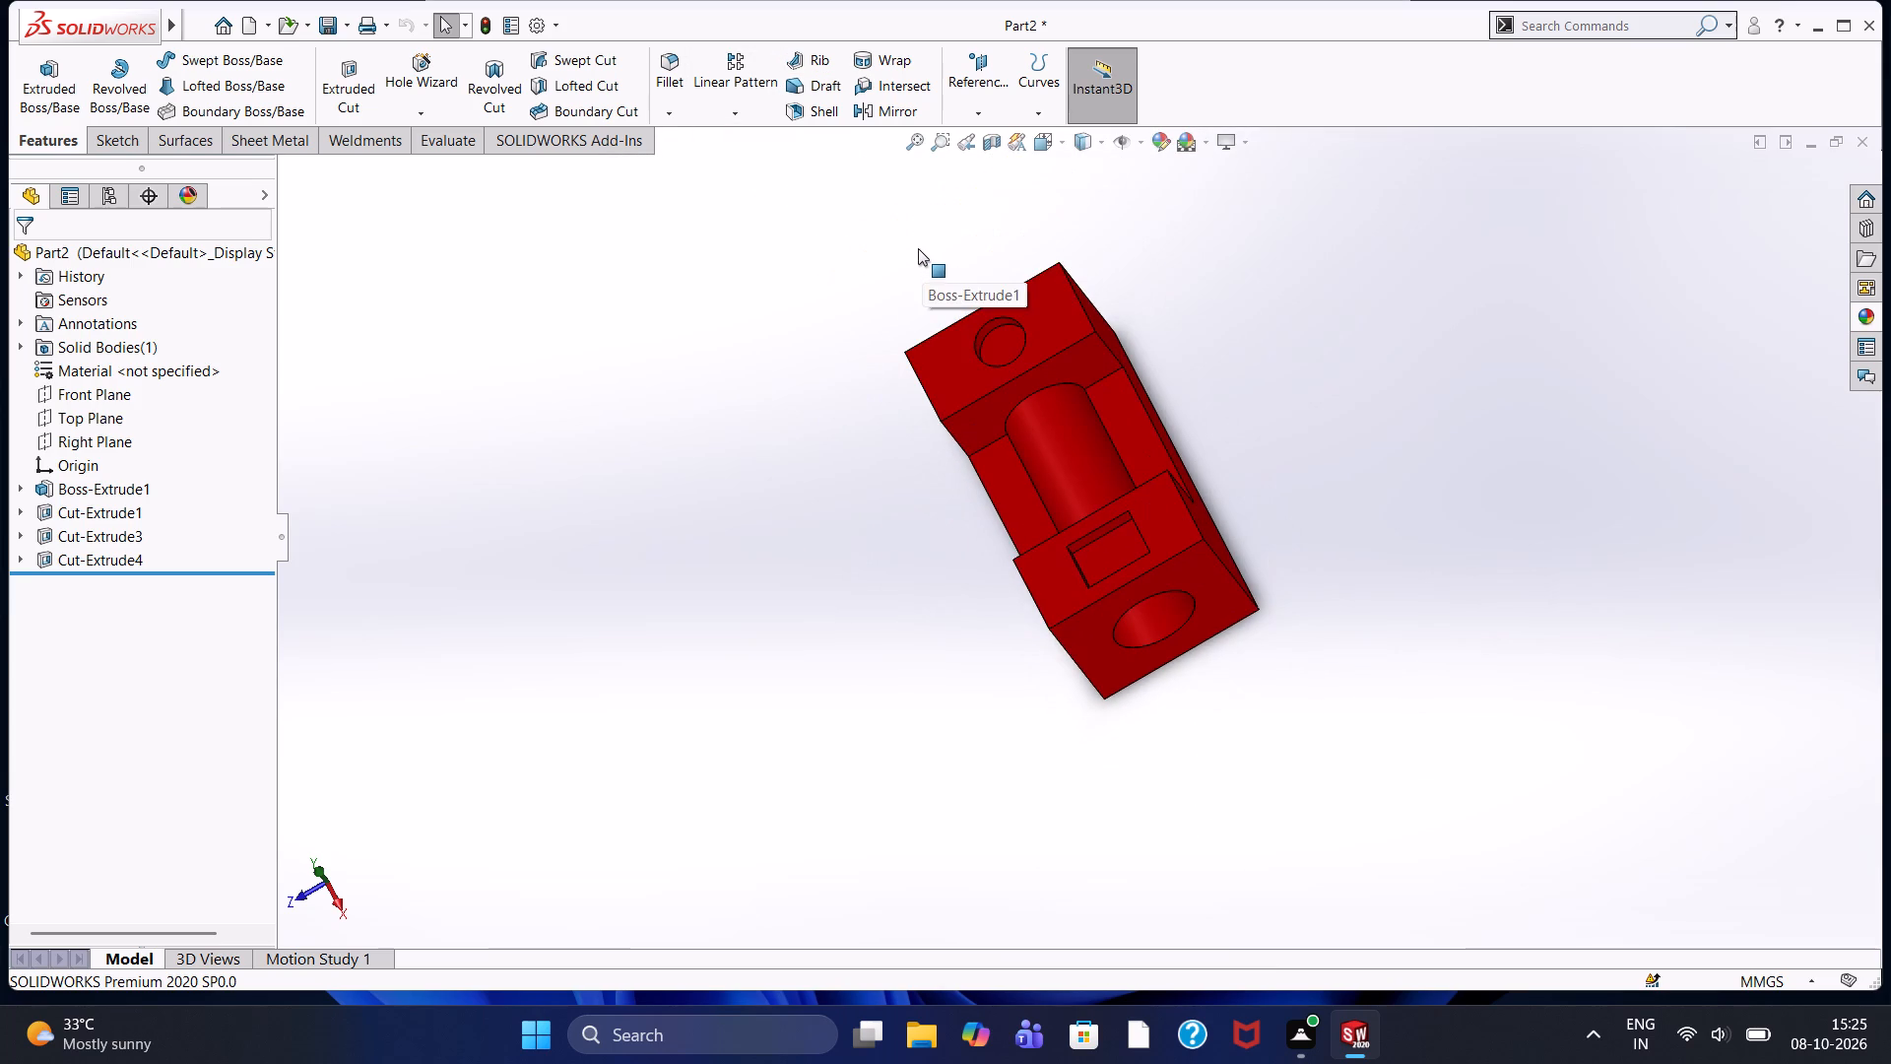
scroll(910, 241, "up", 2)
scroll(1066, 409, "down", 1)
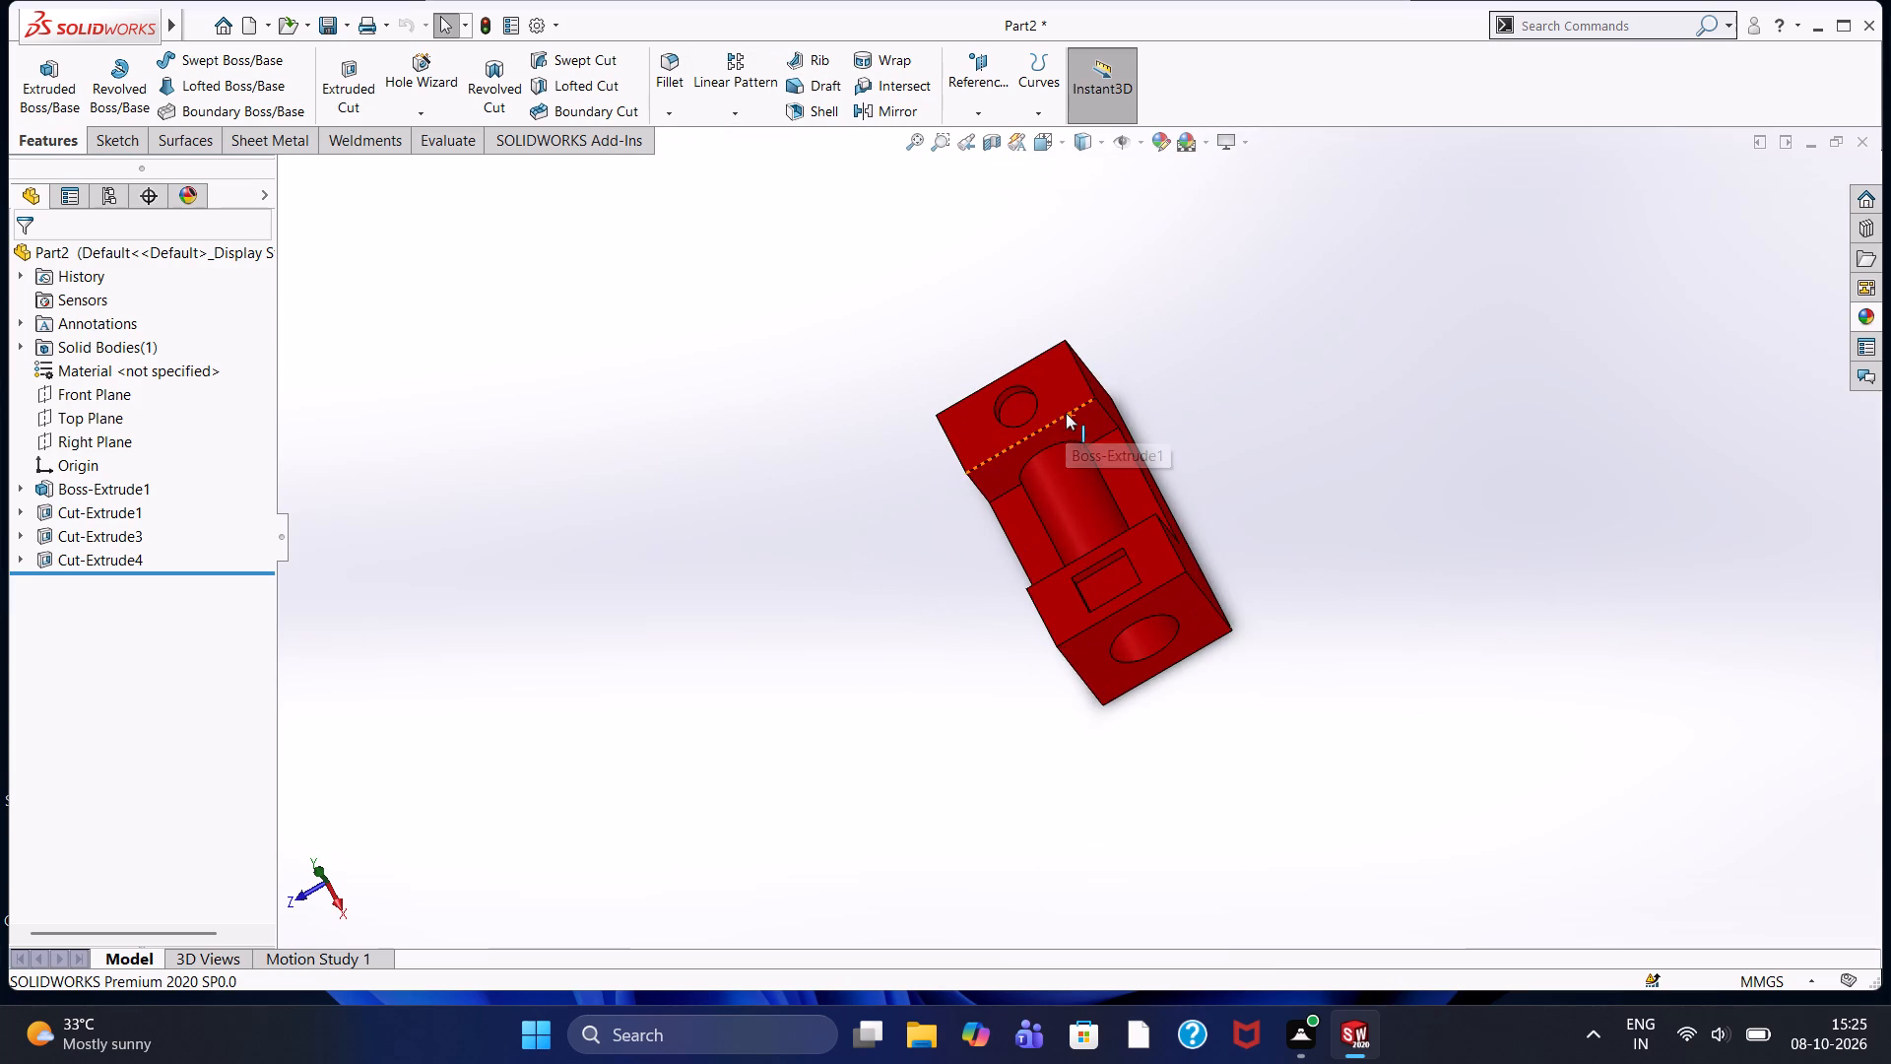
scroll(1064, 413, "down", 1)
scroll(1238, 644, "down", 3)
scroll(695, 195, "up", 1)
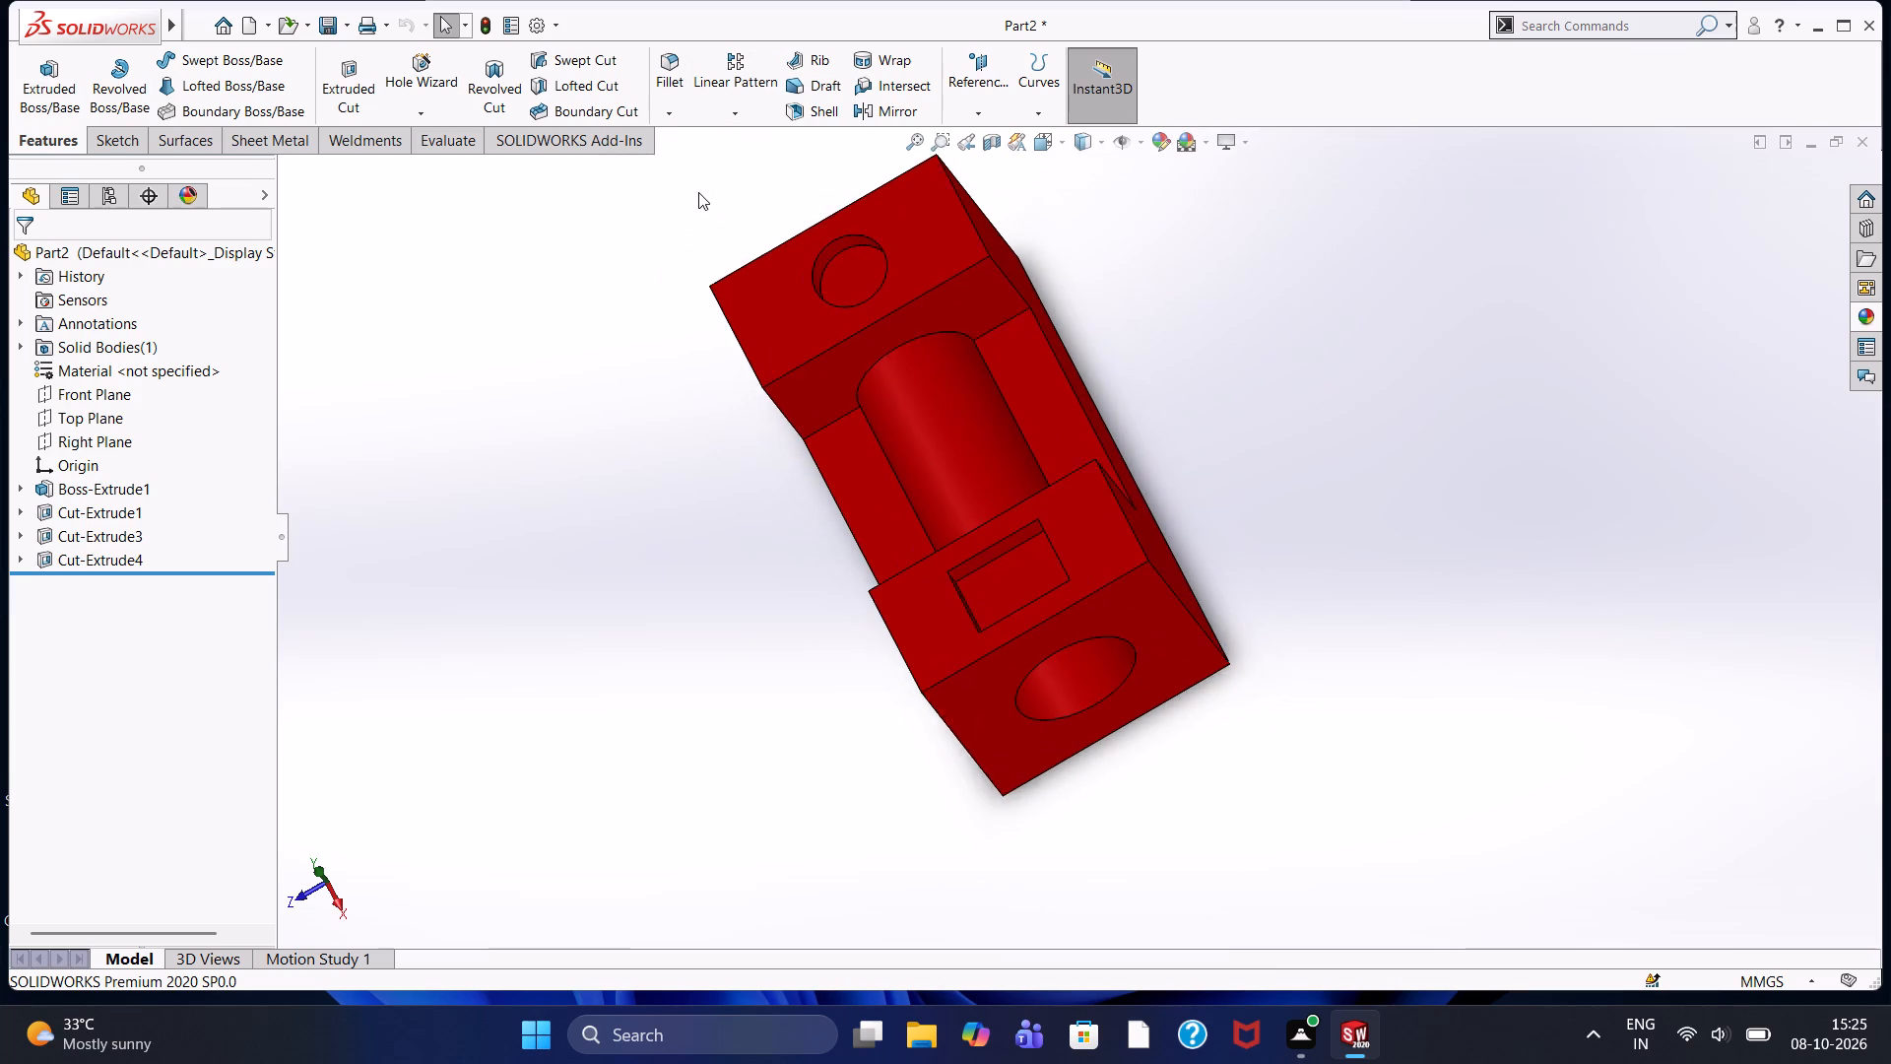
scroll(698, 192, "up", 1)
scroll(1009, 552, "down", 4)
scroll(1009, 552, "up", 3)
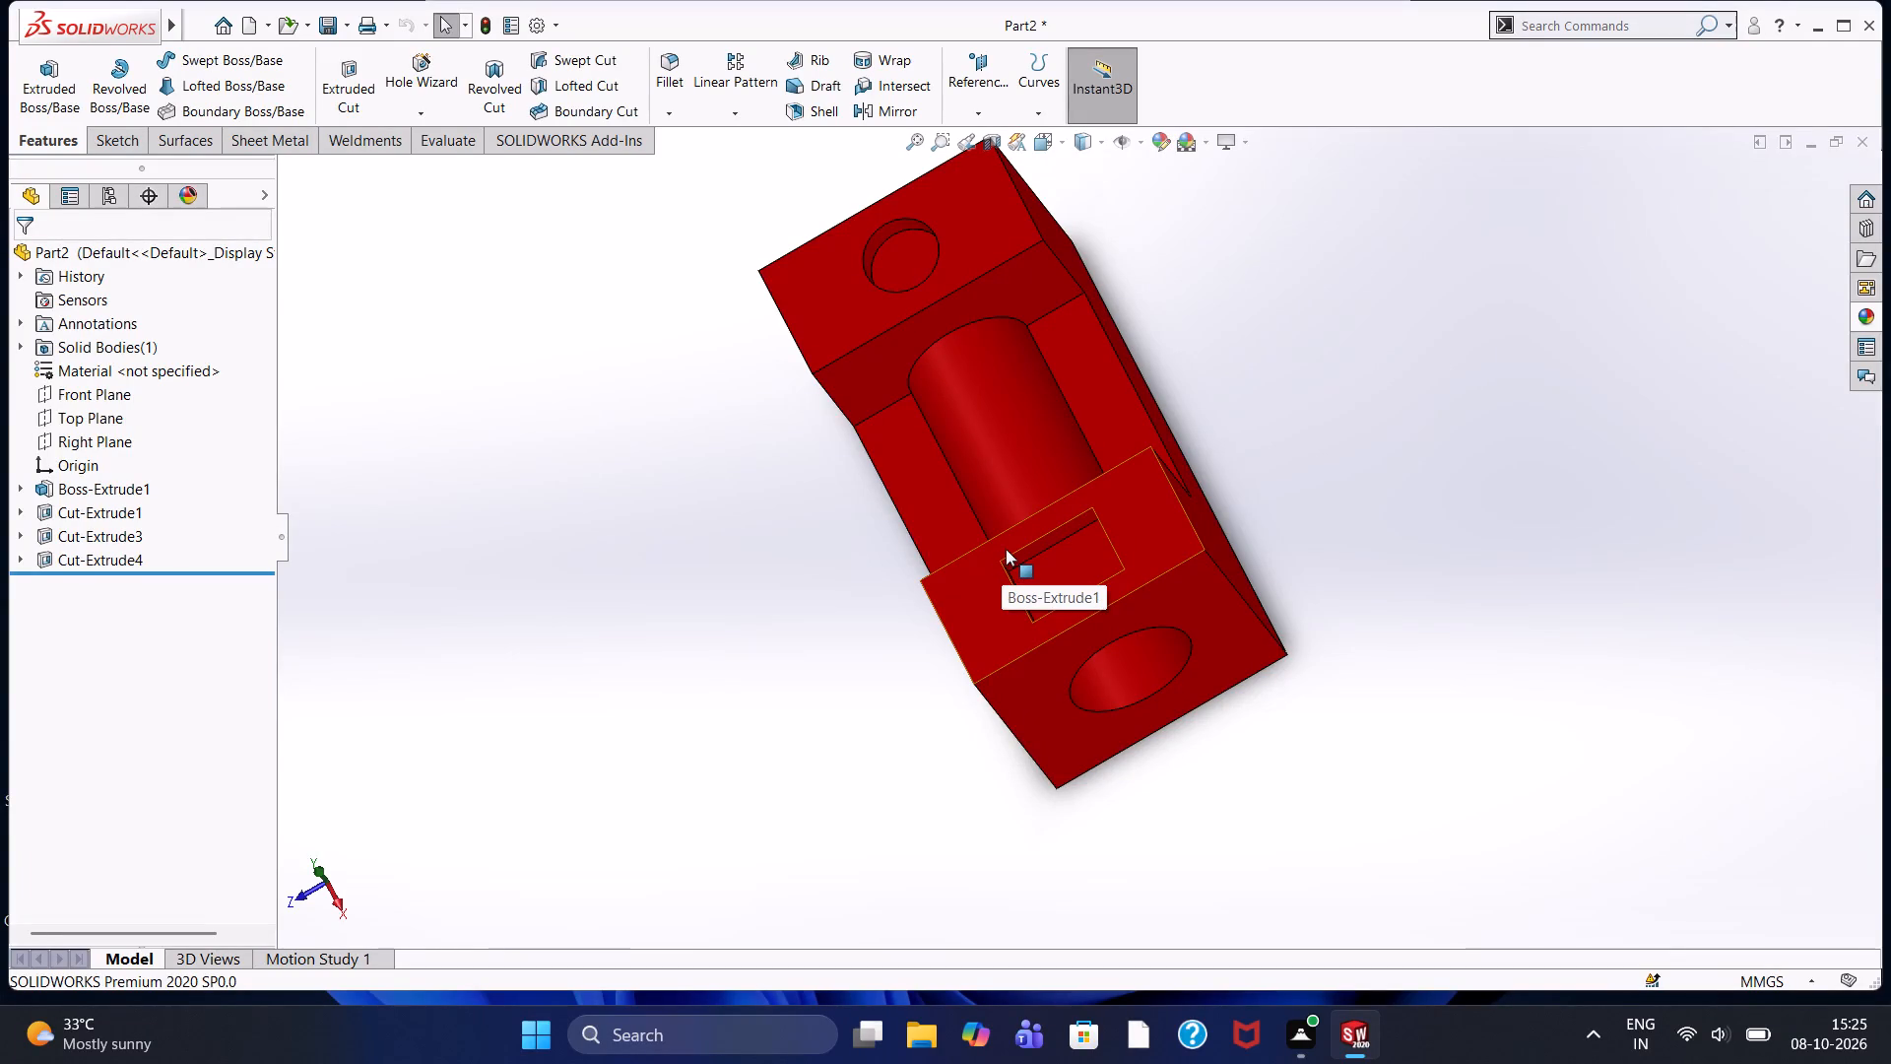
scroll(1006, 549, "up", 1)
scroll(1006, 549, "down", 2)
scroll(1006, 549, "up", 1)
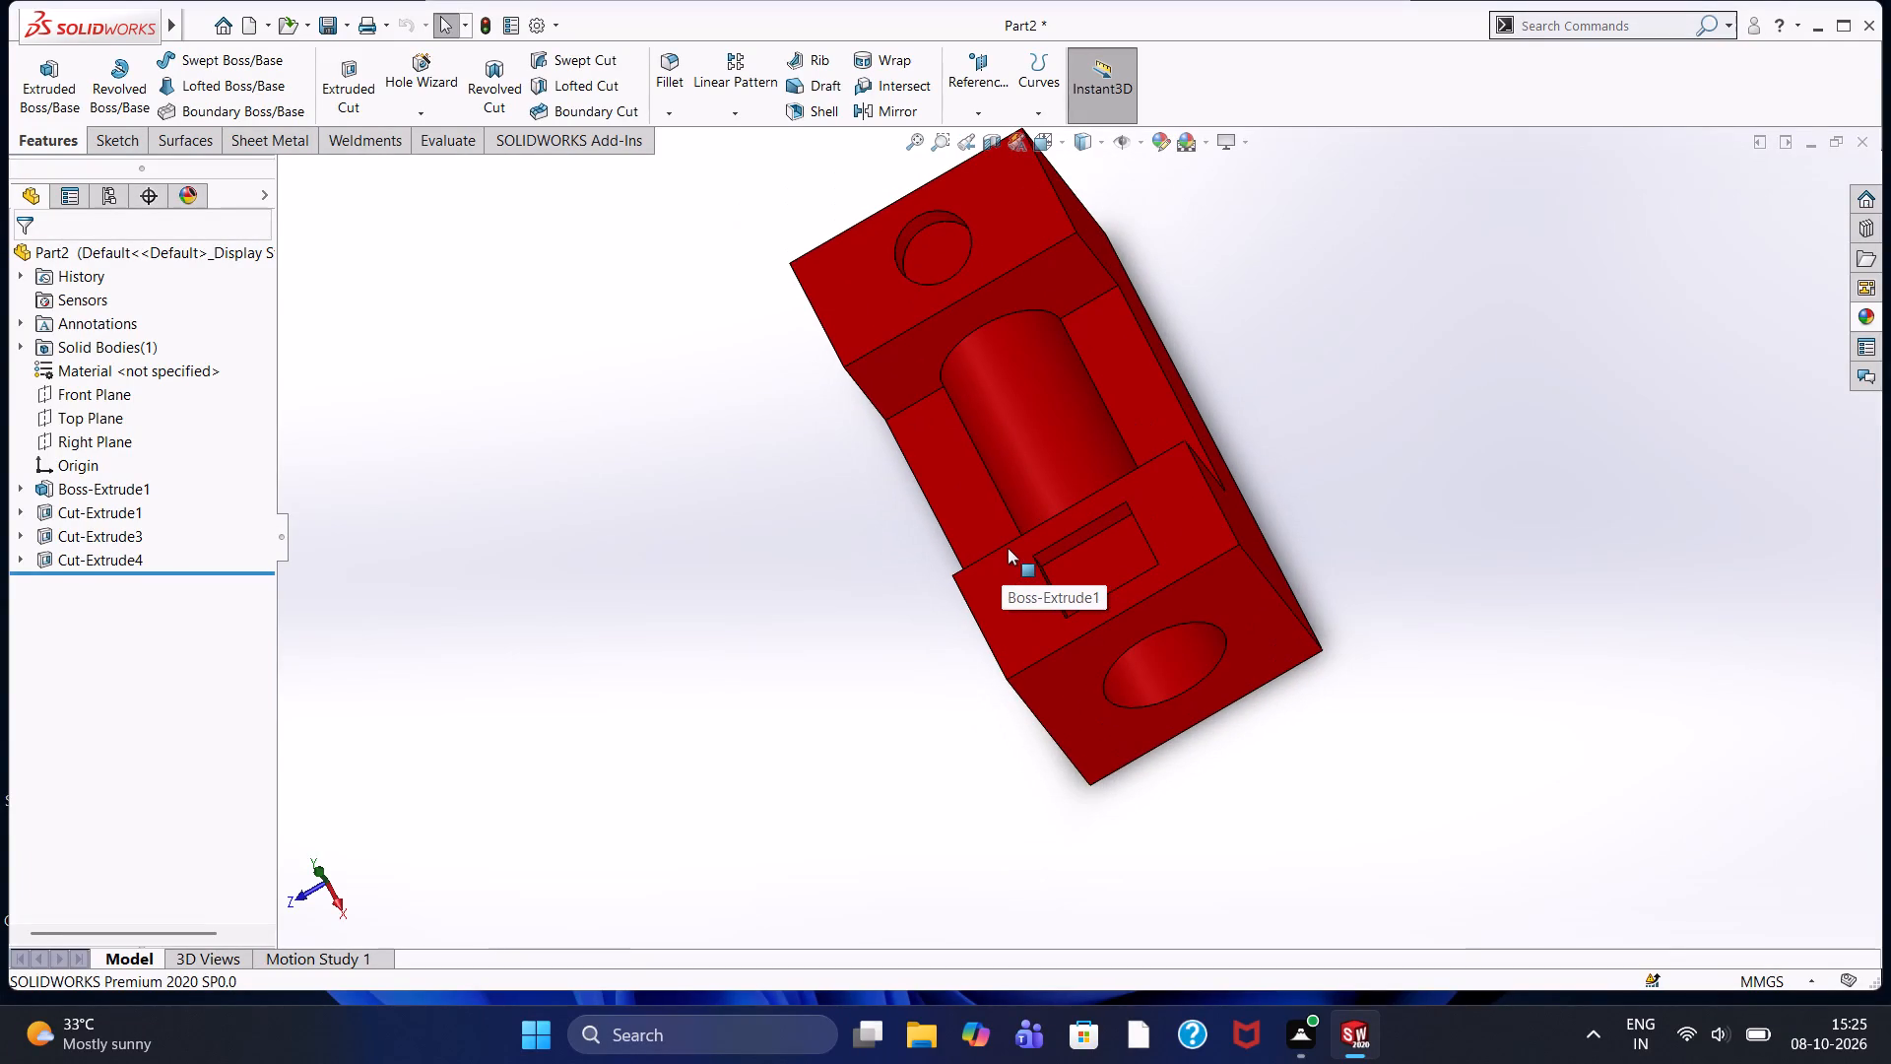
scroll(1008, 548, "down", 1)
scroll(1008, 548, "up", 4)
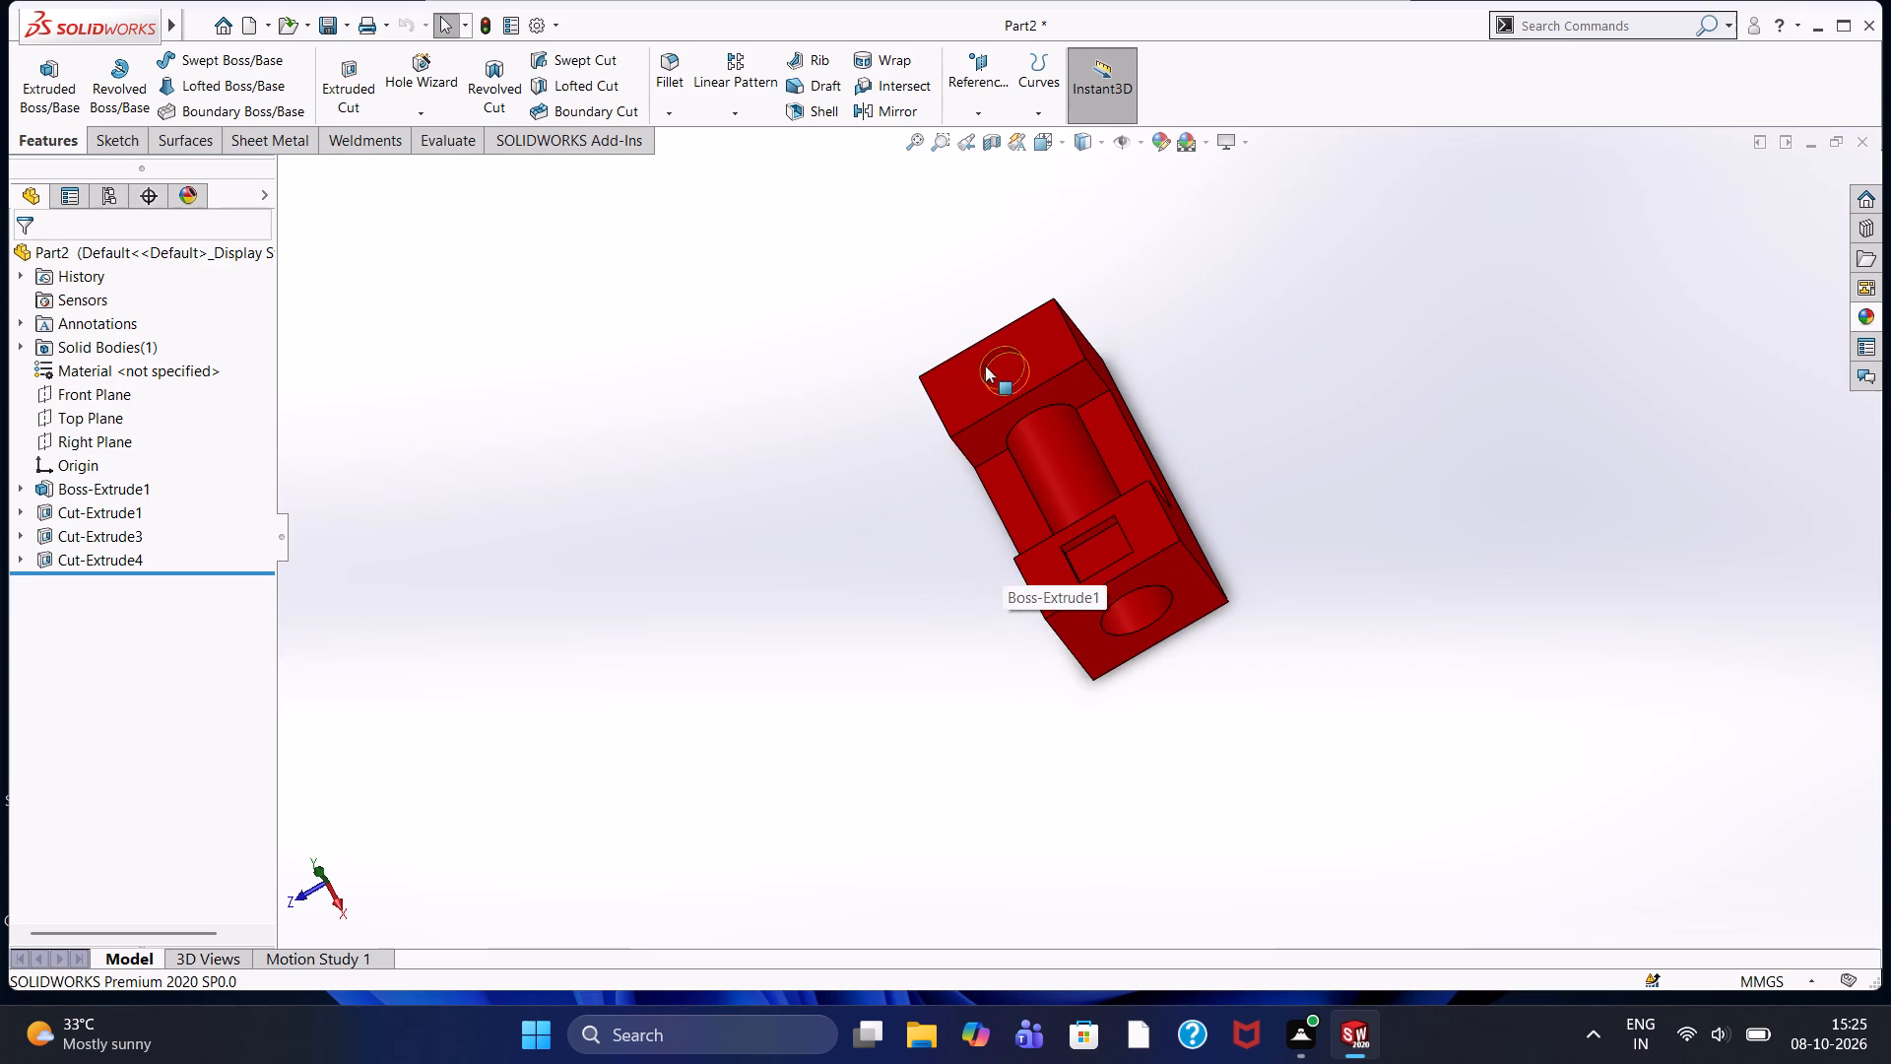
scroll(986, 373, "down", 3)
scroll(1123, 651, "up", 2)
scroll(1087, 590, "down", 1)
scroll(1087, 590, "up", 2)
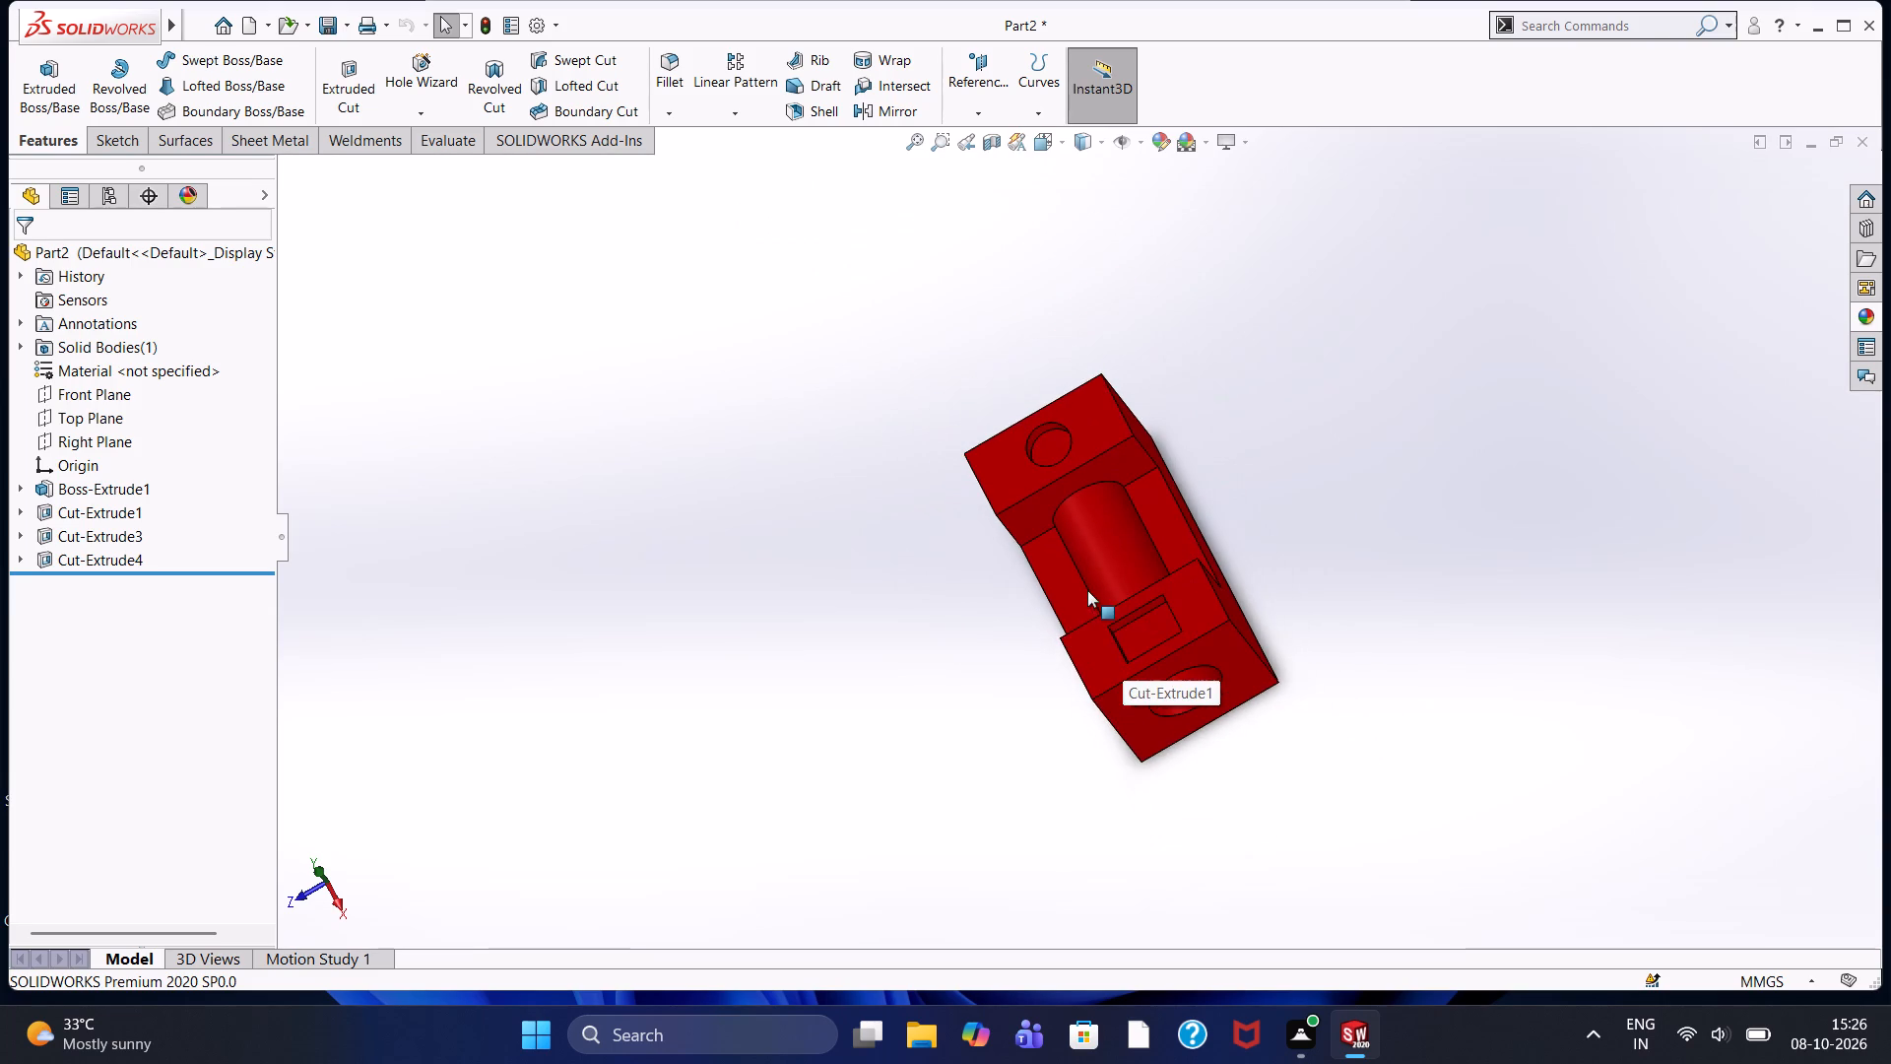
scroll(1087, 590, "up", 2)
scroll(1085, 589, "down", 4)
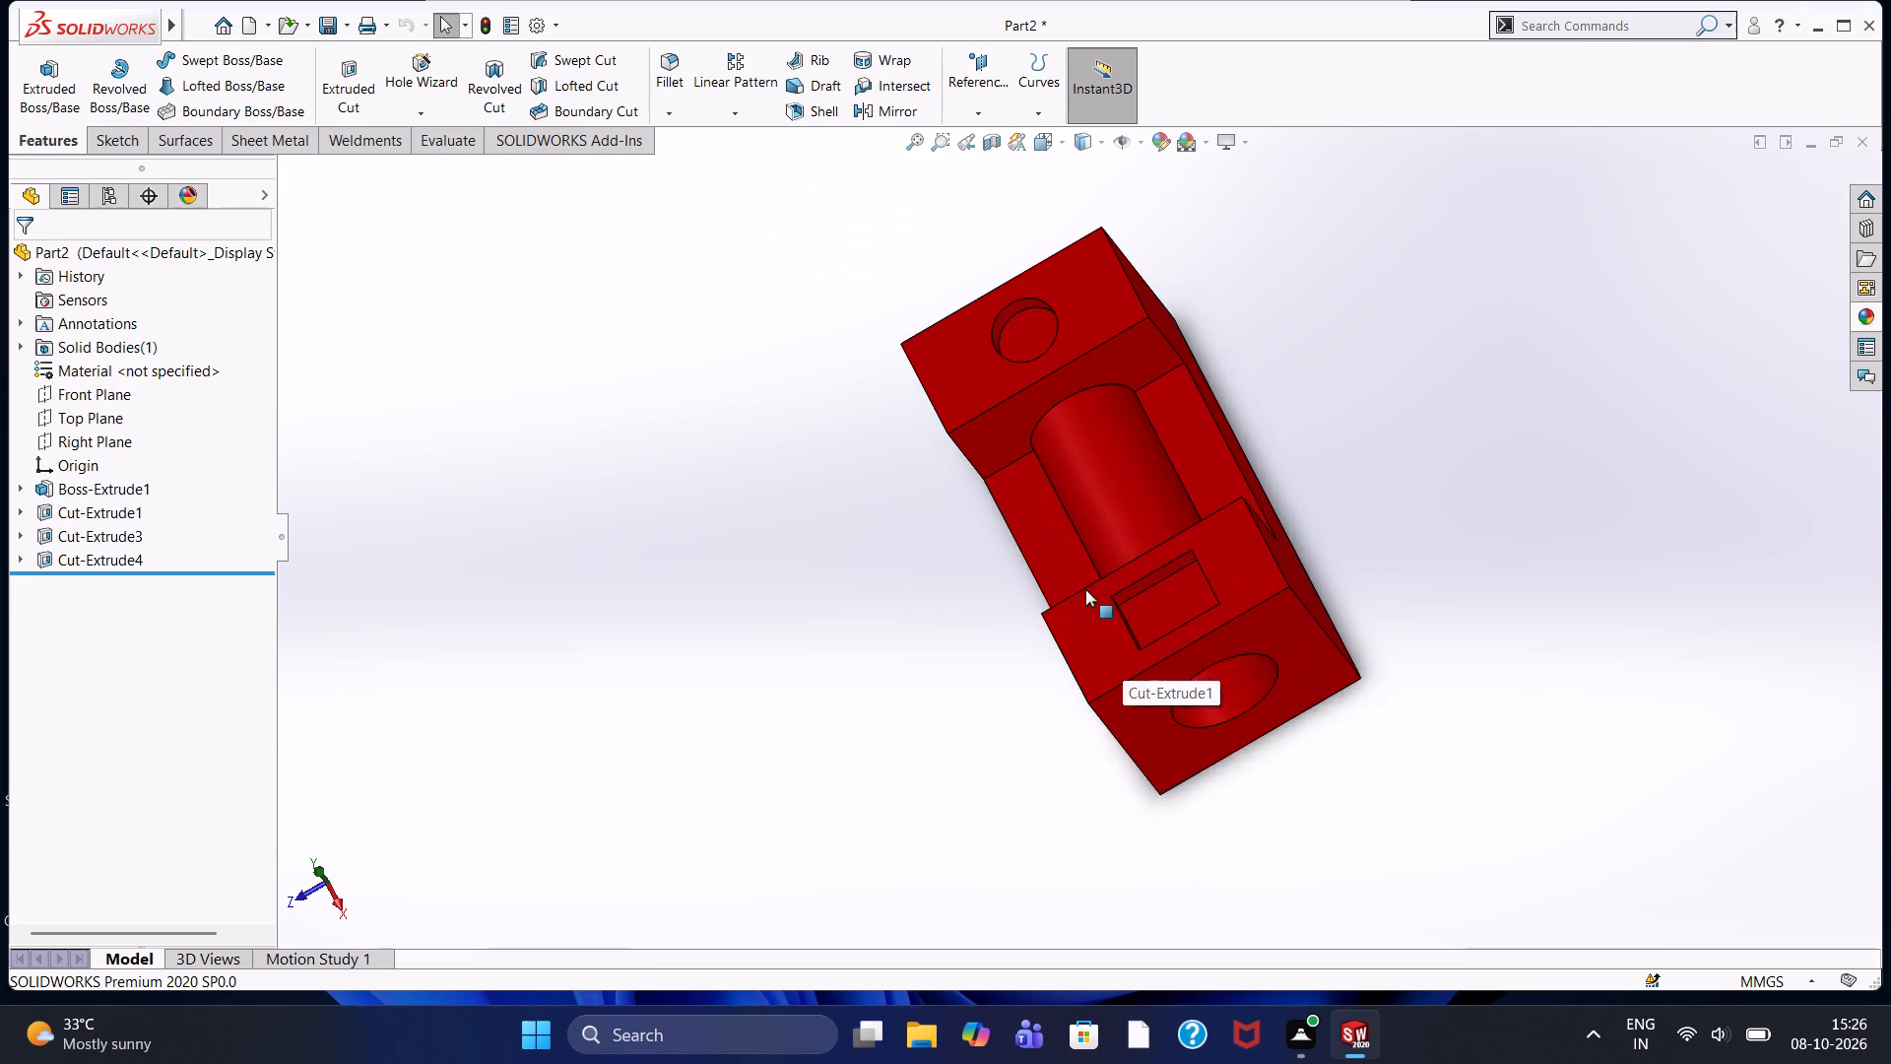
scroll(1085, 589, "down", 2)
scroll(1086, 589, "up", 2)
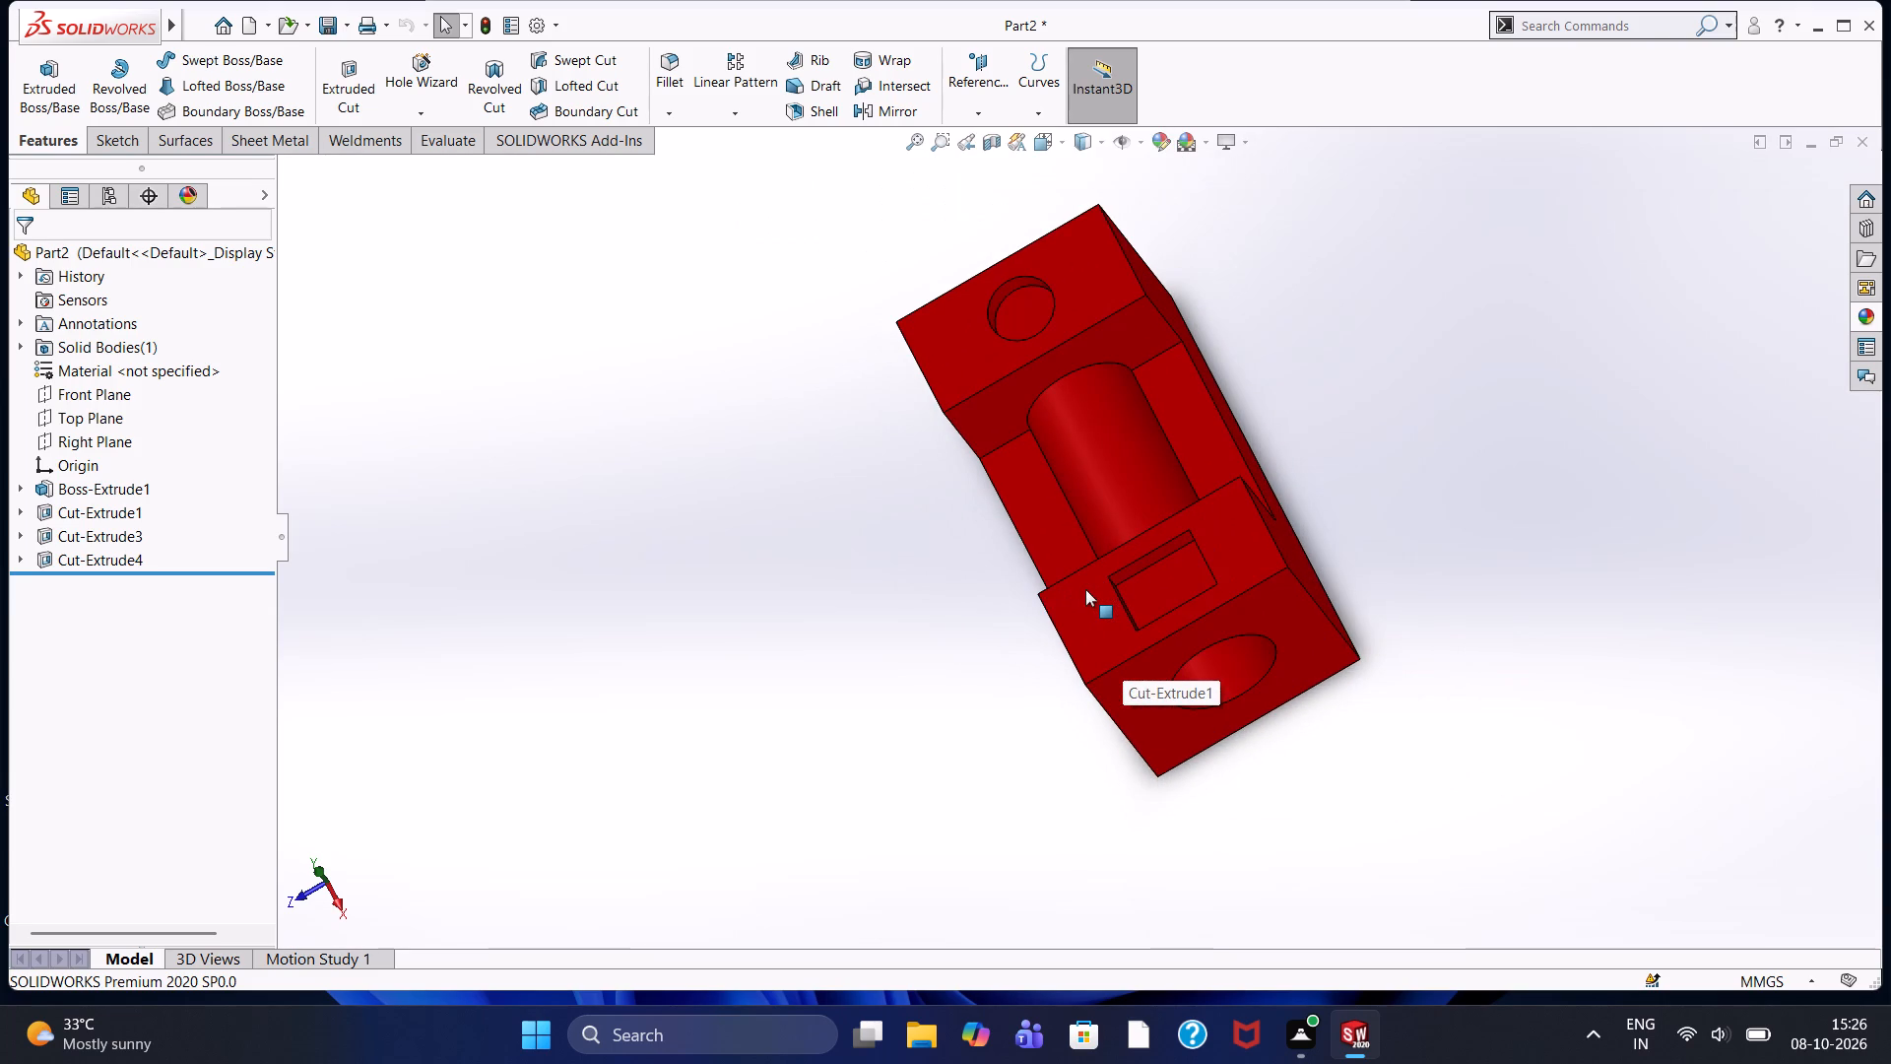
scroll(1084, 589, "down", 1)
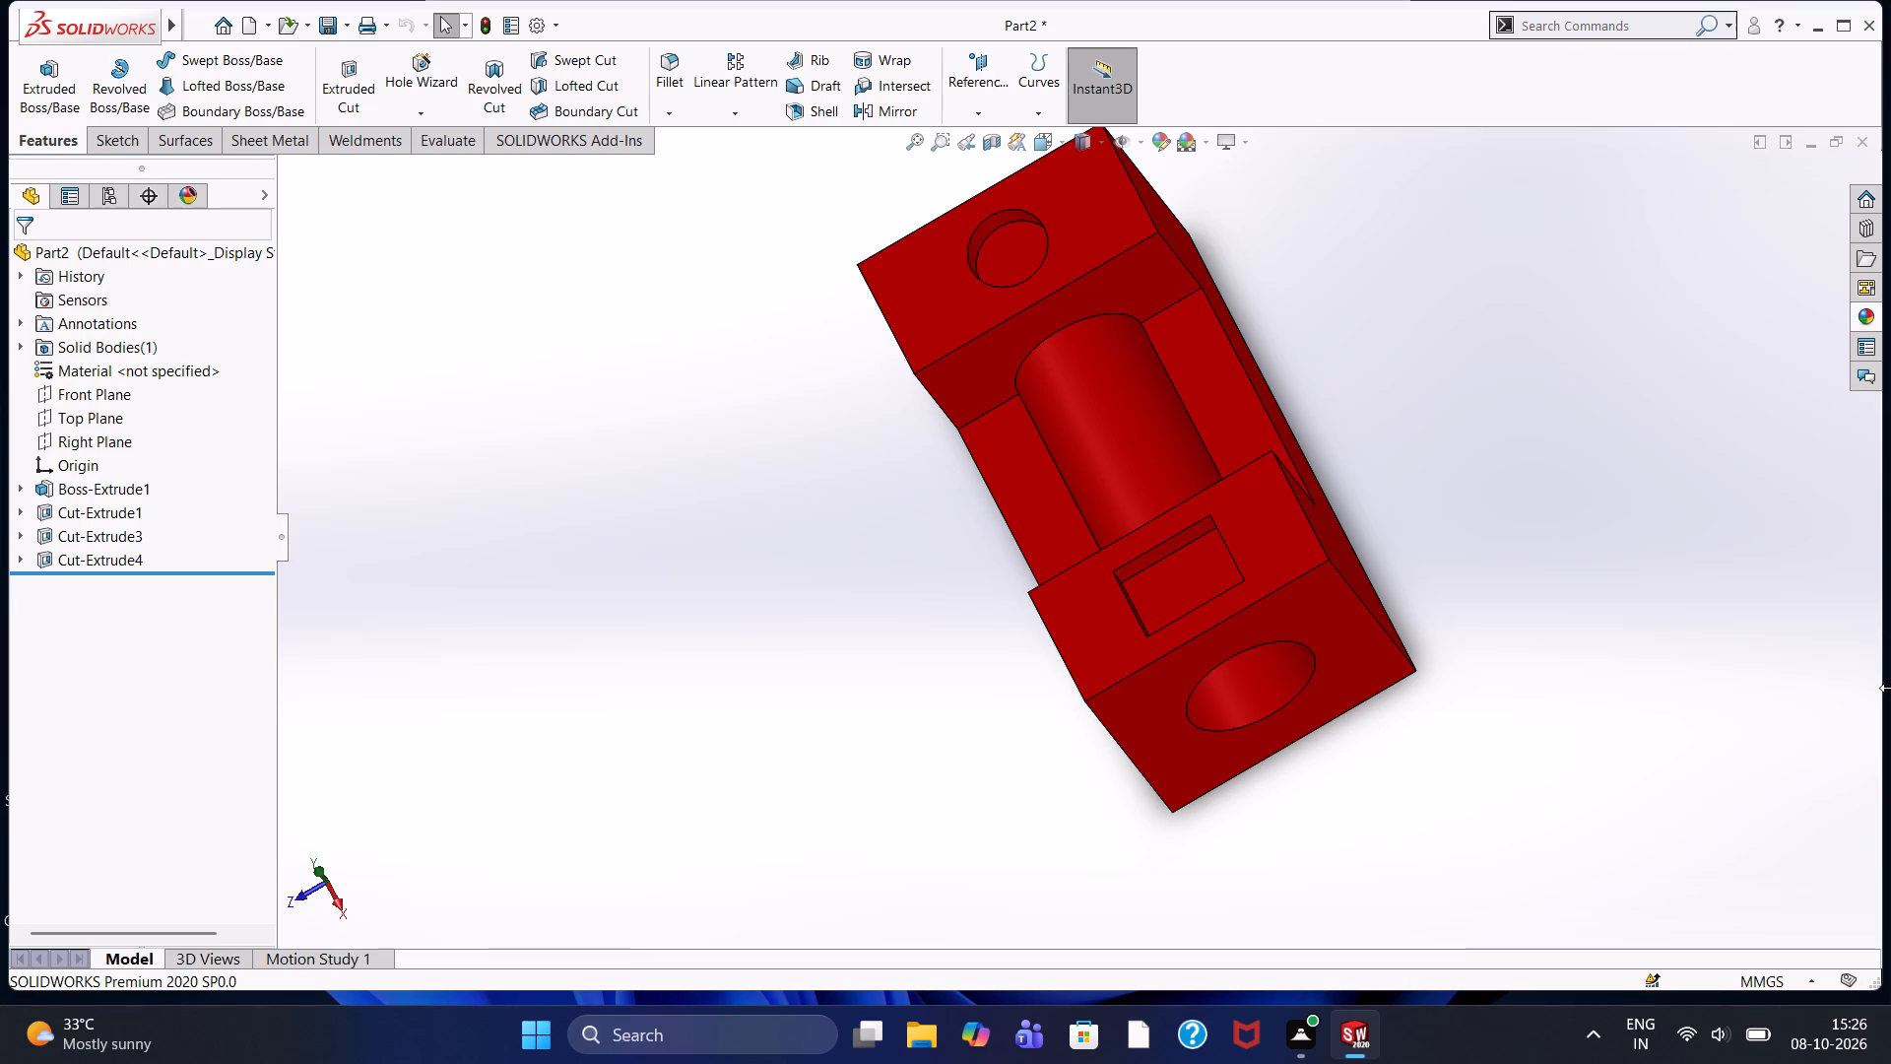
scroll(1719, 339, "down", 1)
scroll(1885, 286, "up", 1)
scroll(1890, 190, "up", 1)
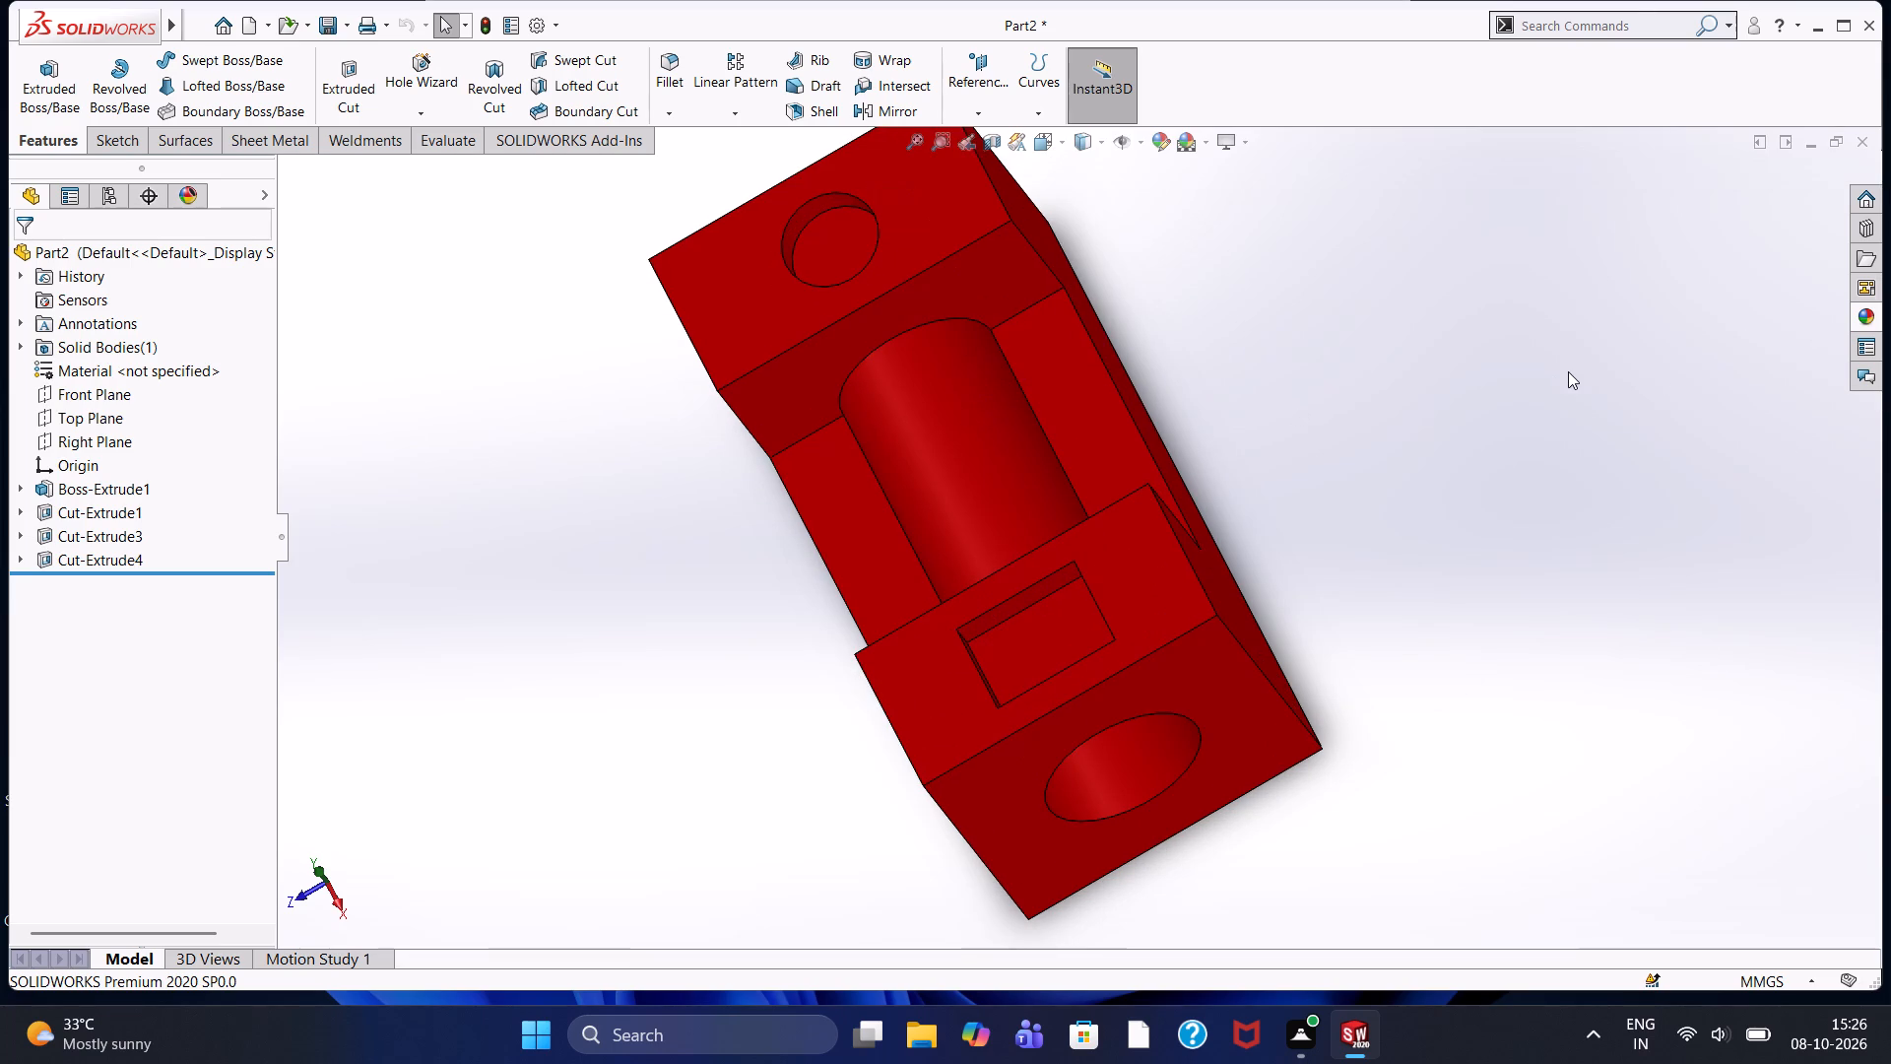
Examine the painted block from a slightly rotated angle, including the round recess up close.
middle_click_drag(1568, 371, 1503, 325)
middle_click_drag(1503, 325, 1584, 361)
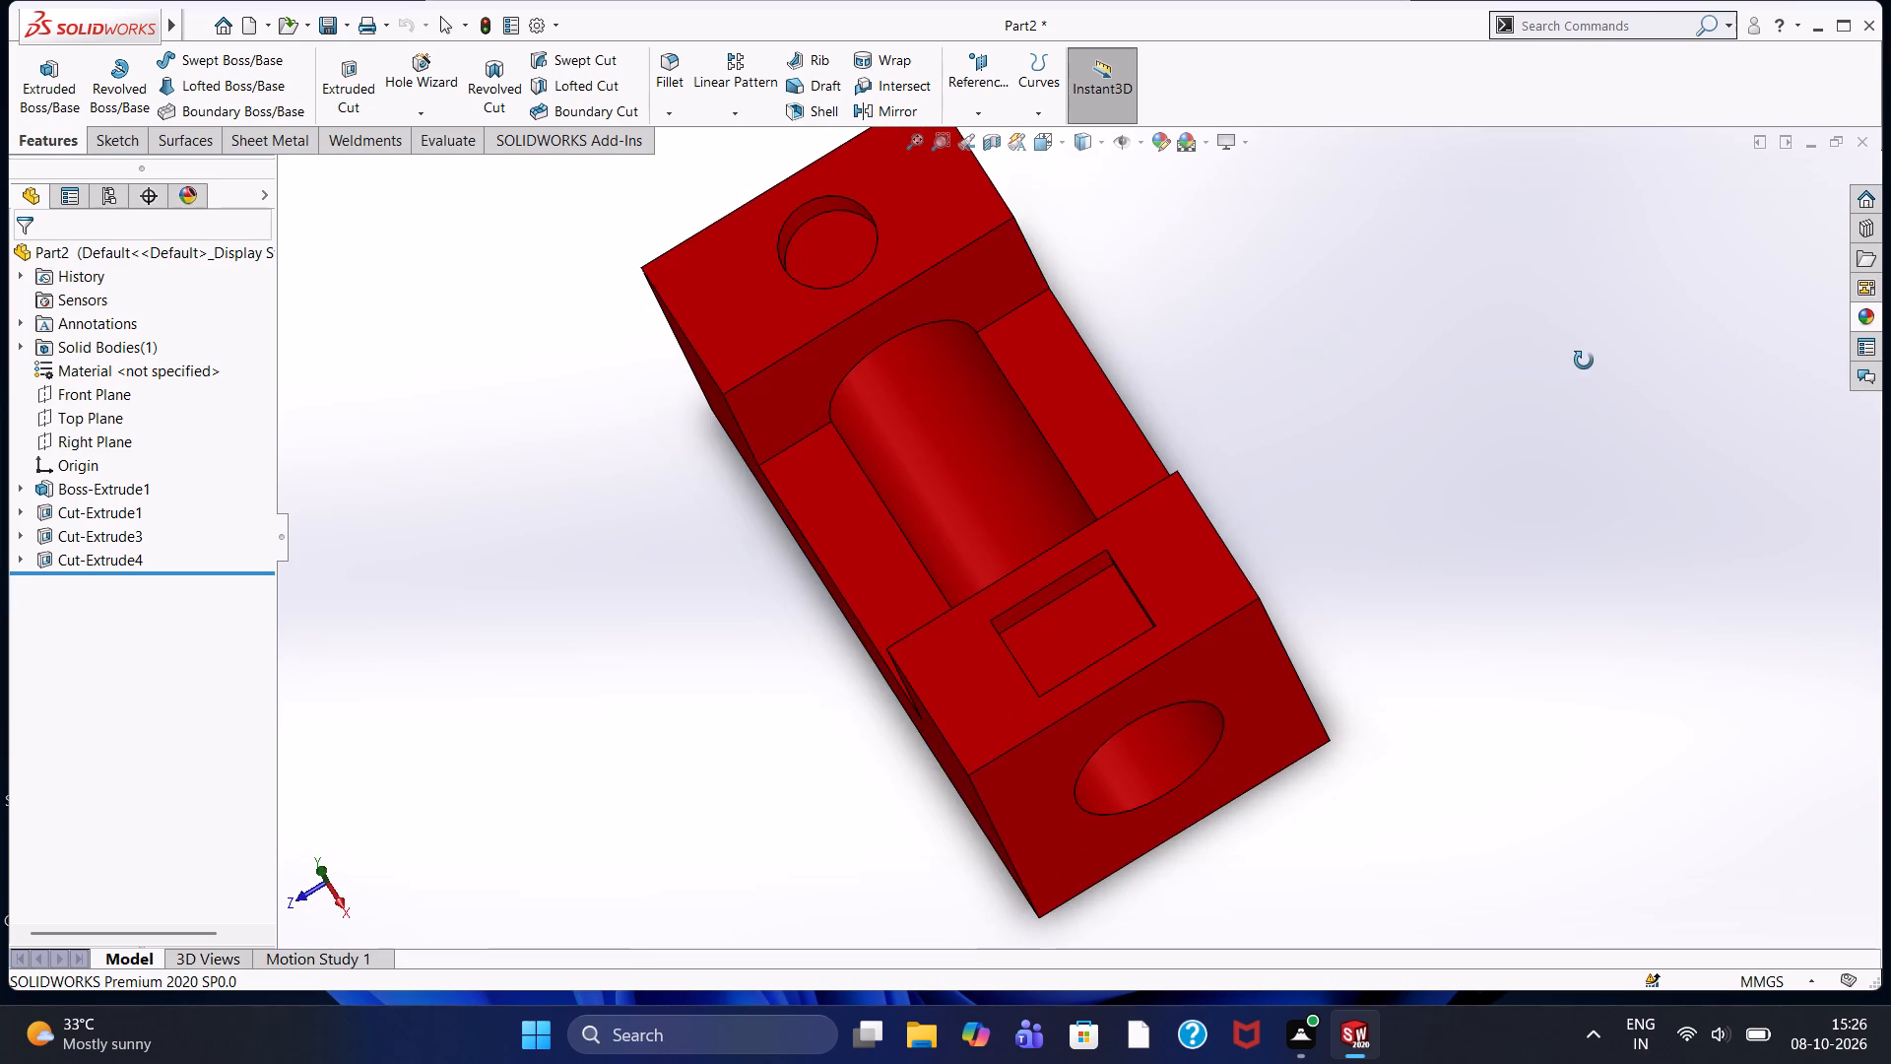
middle_click_drag(1584, 361, 1599, 385)
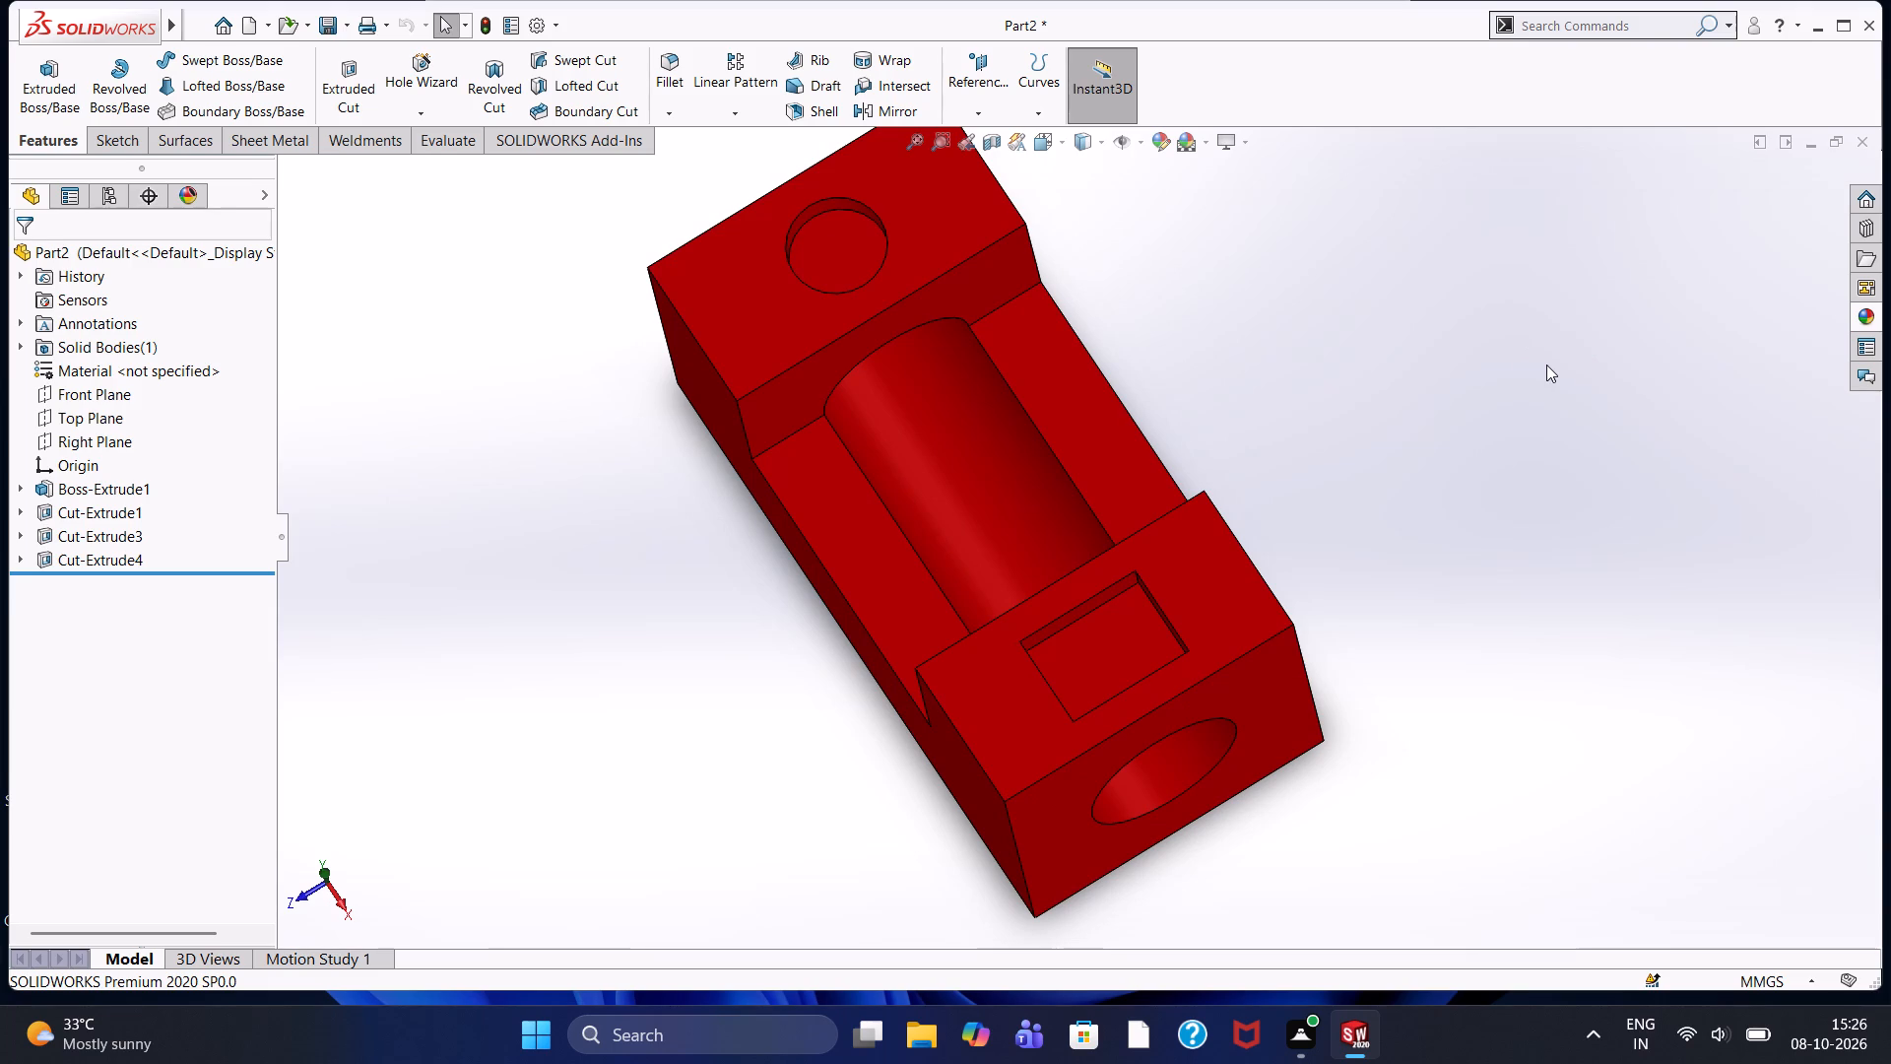
scroll(1546, 365, "down", 2)
scroll(1547, 365, "up", 1)
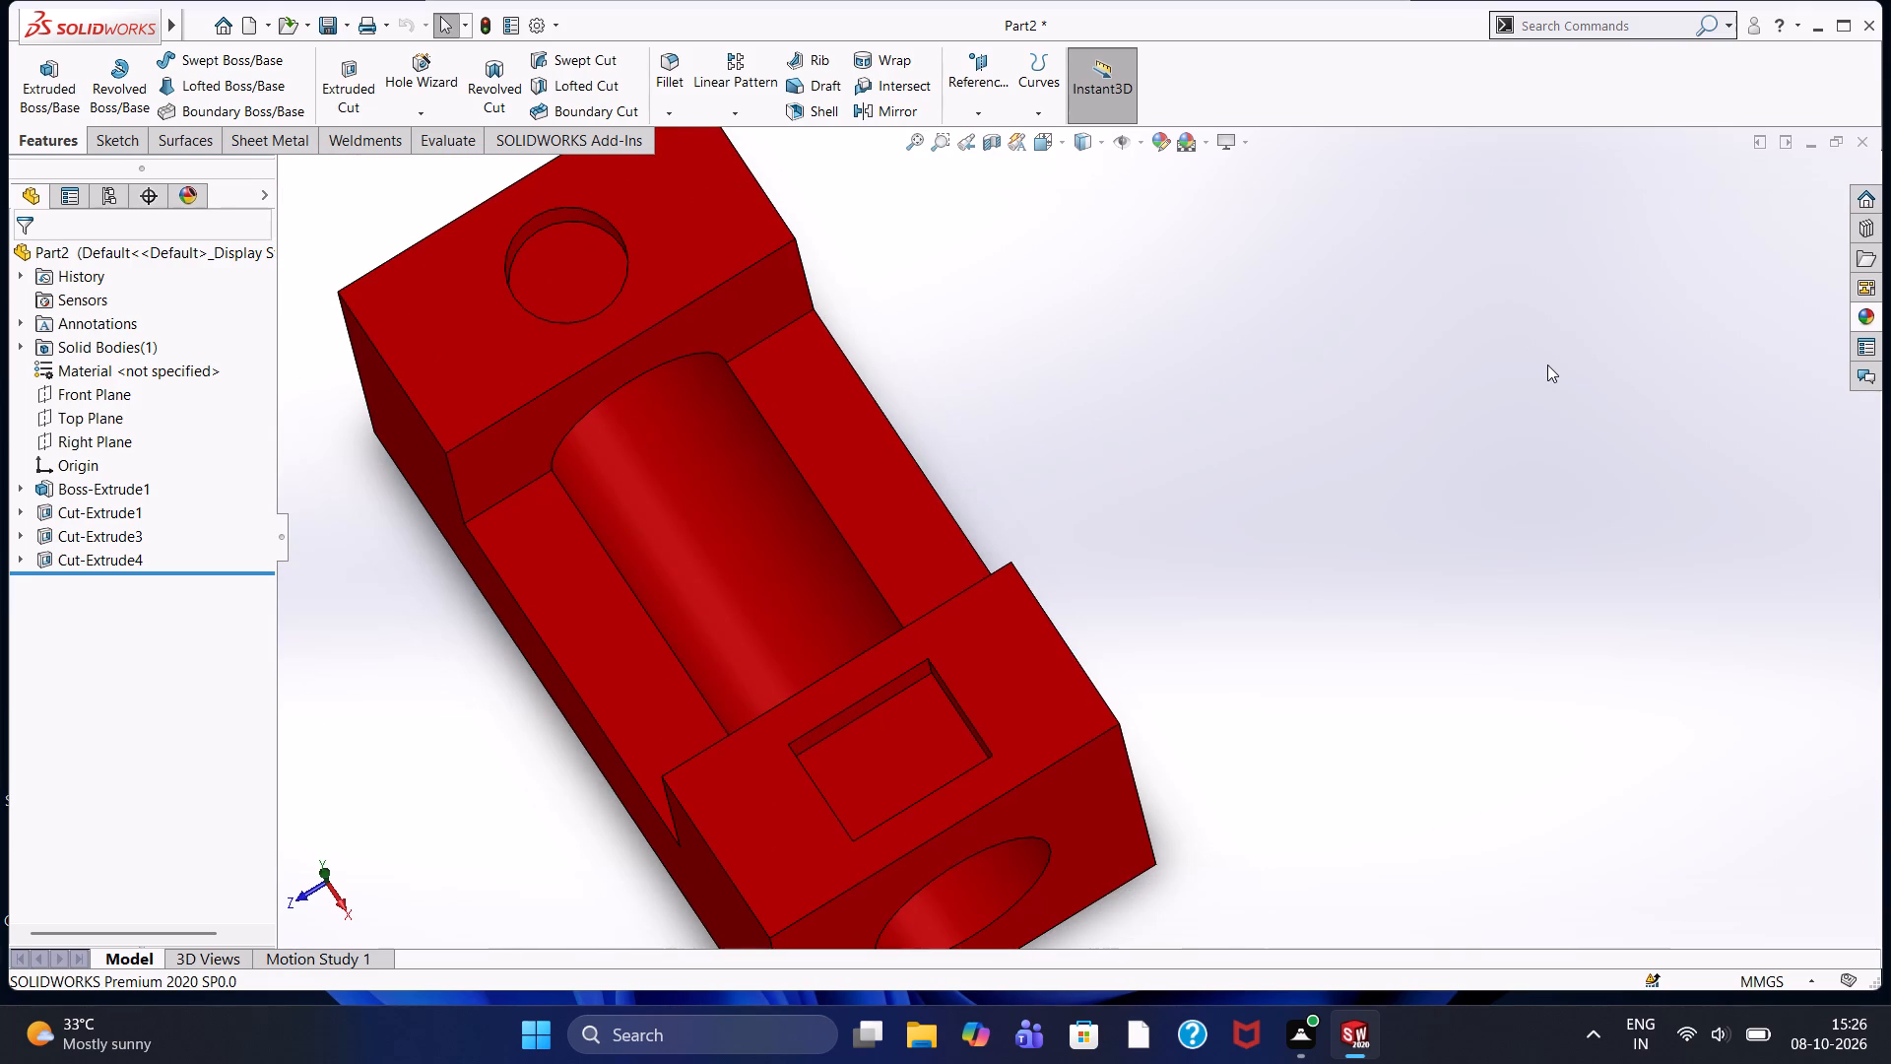
scroll(1547, 365, "down", 2)
scroll(940, 533, "up", 8)
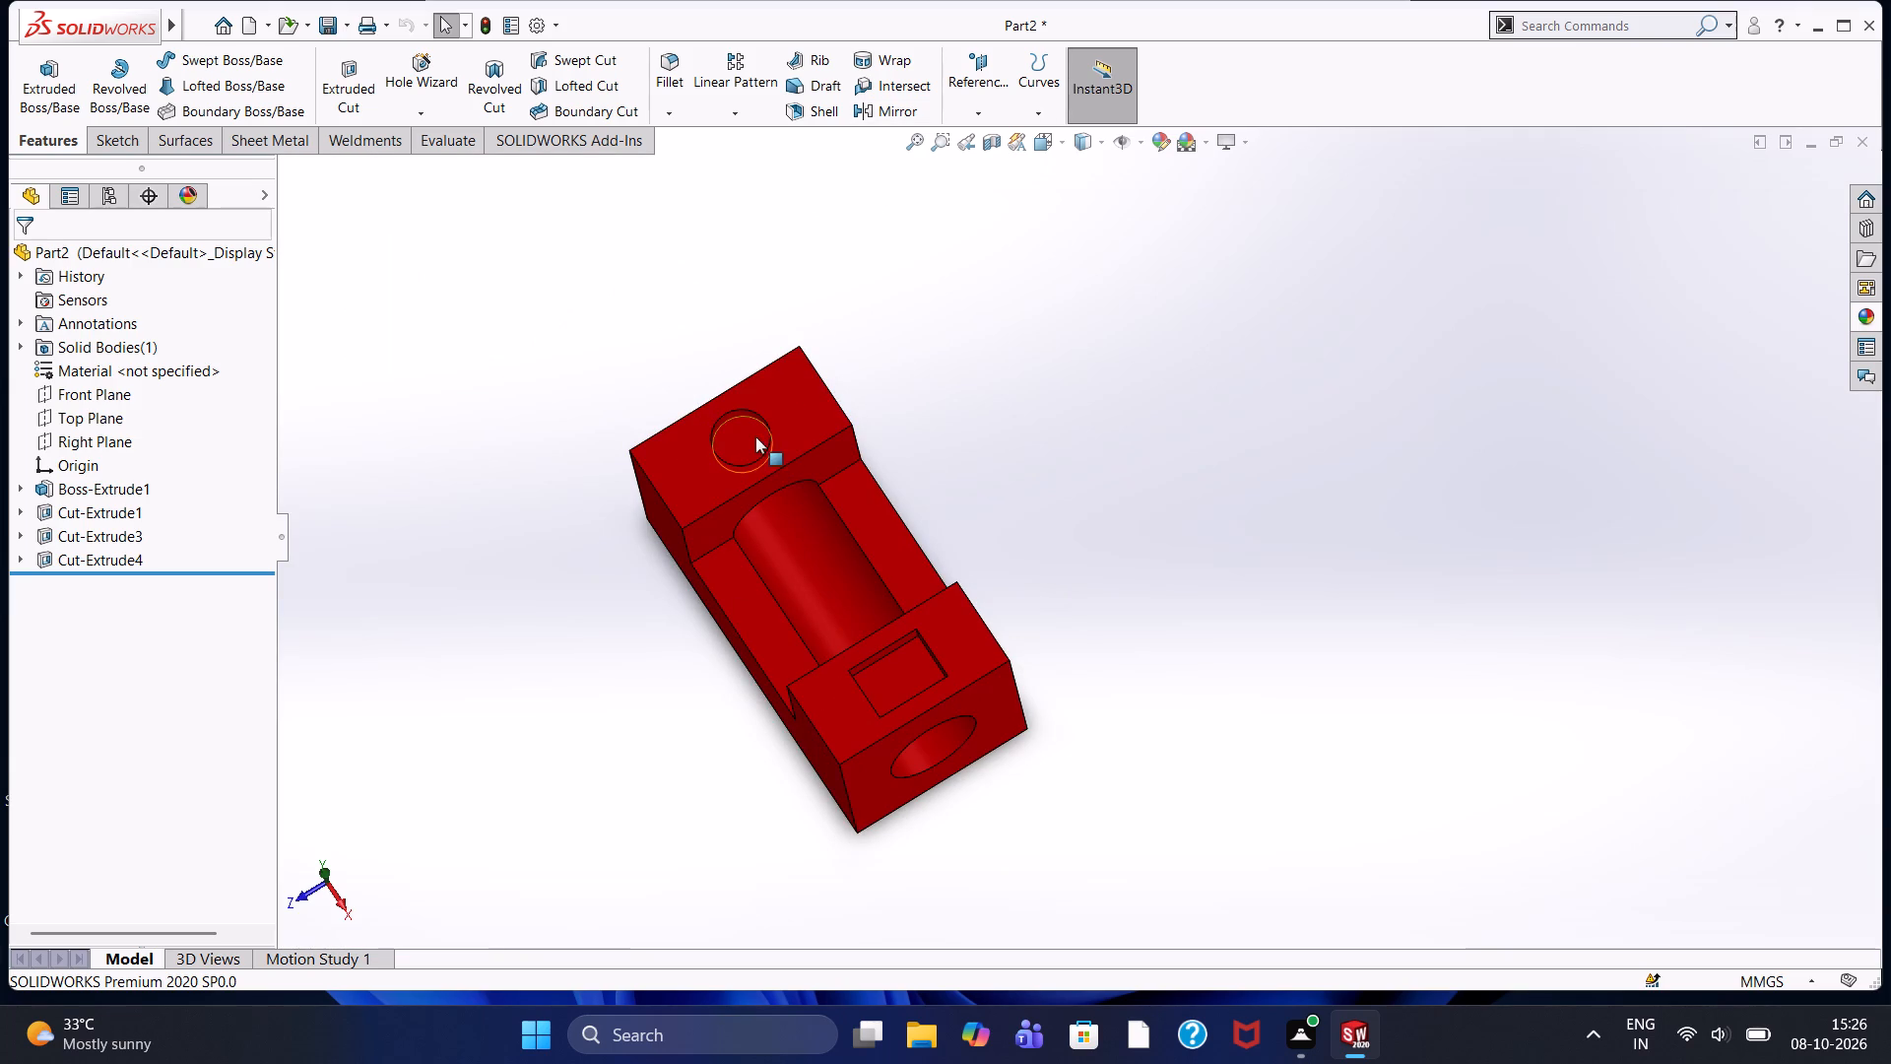
scroll(999, 544, "down", 1)
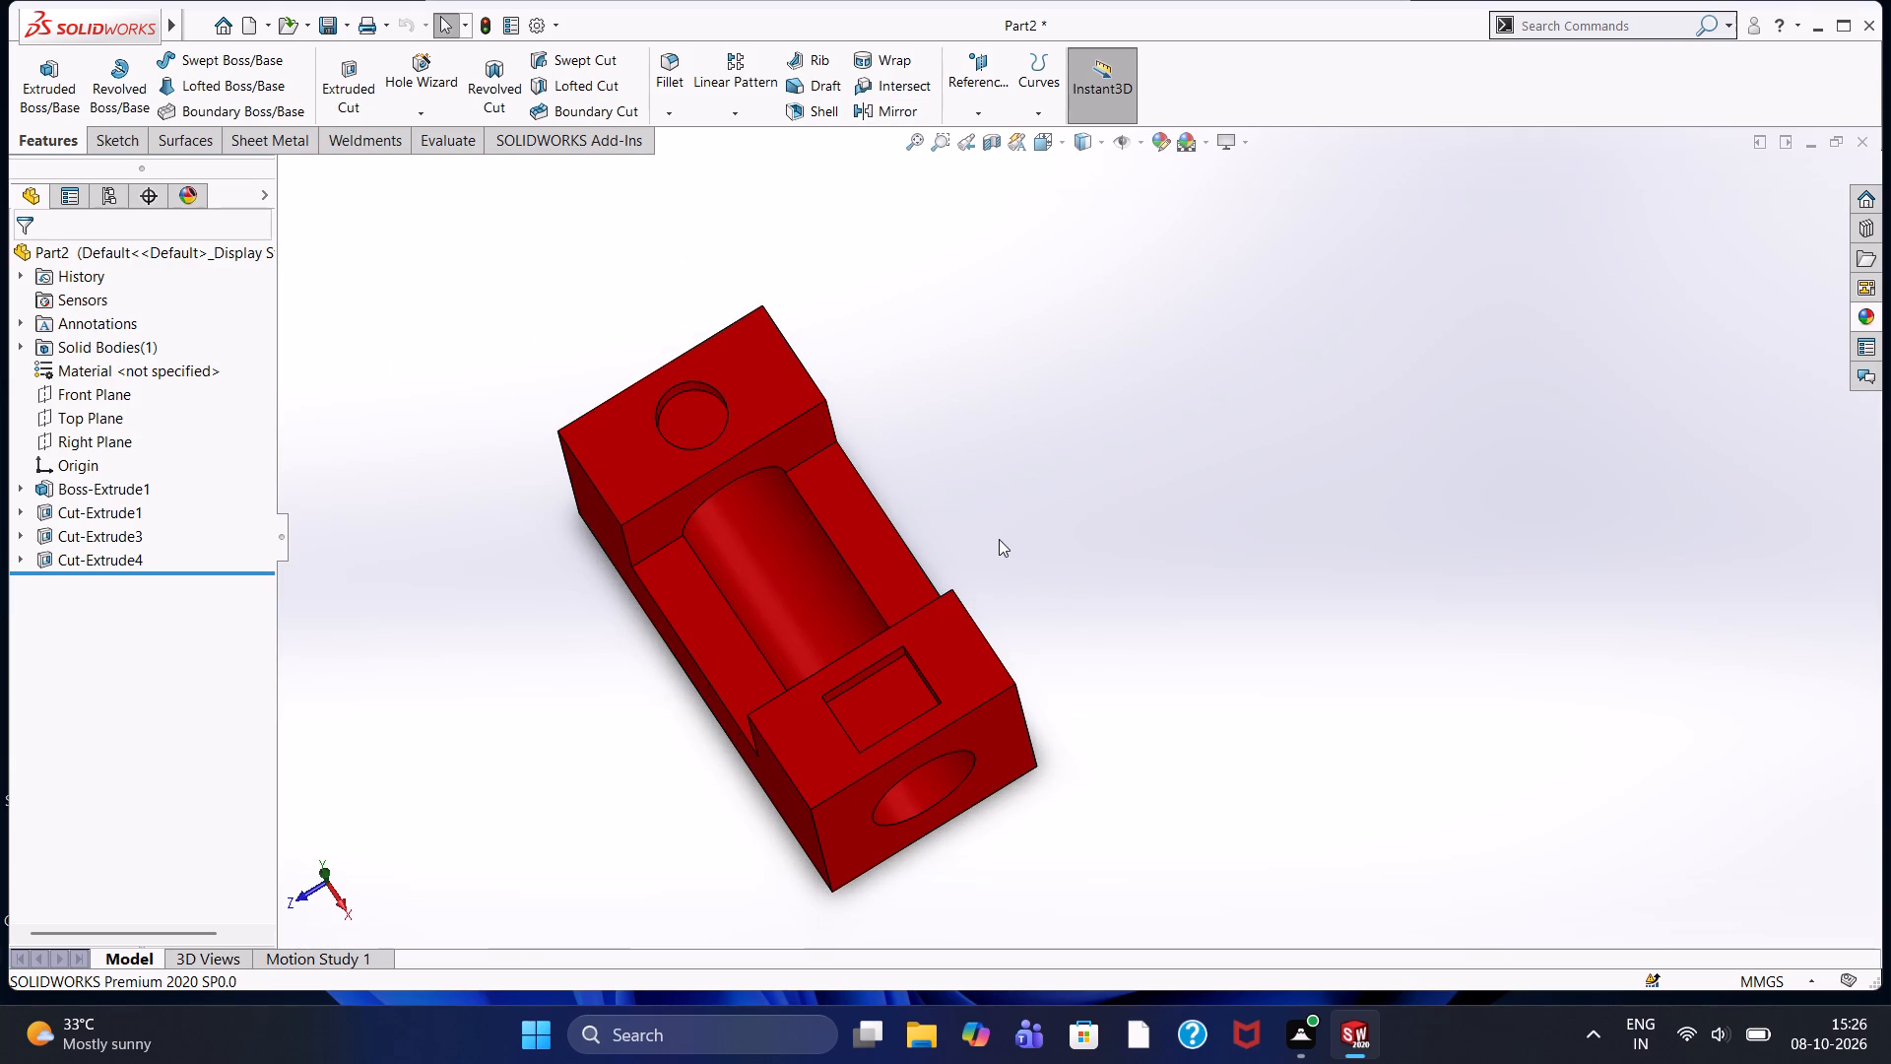
scroll(999, 539, "down", 2)
scroll(999, 539, "up", 4)
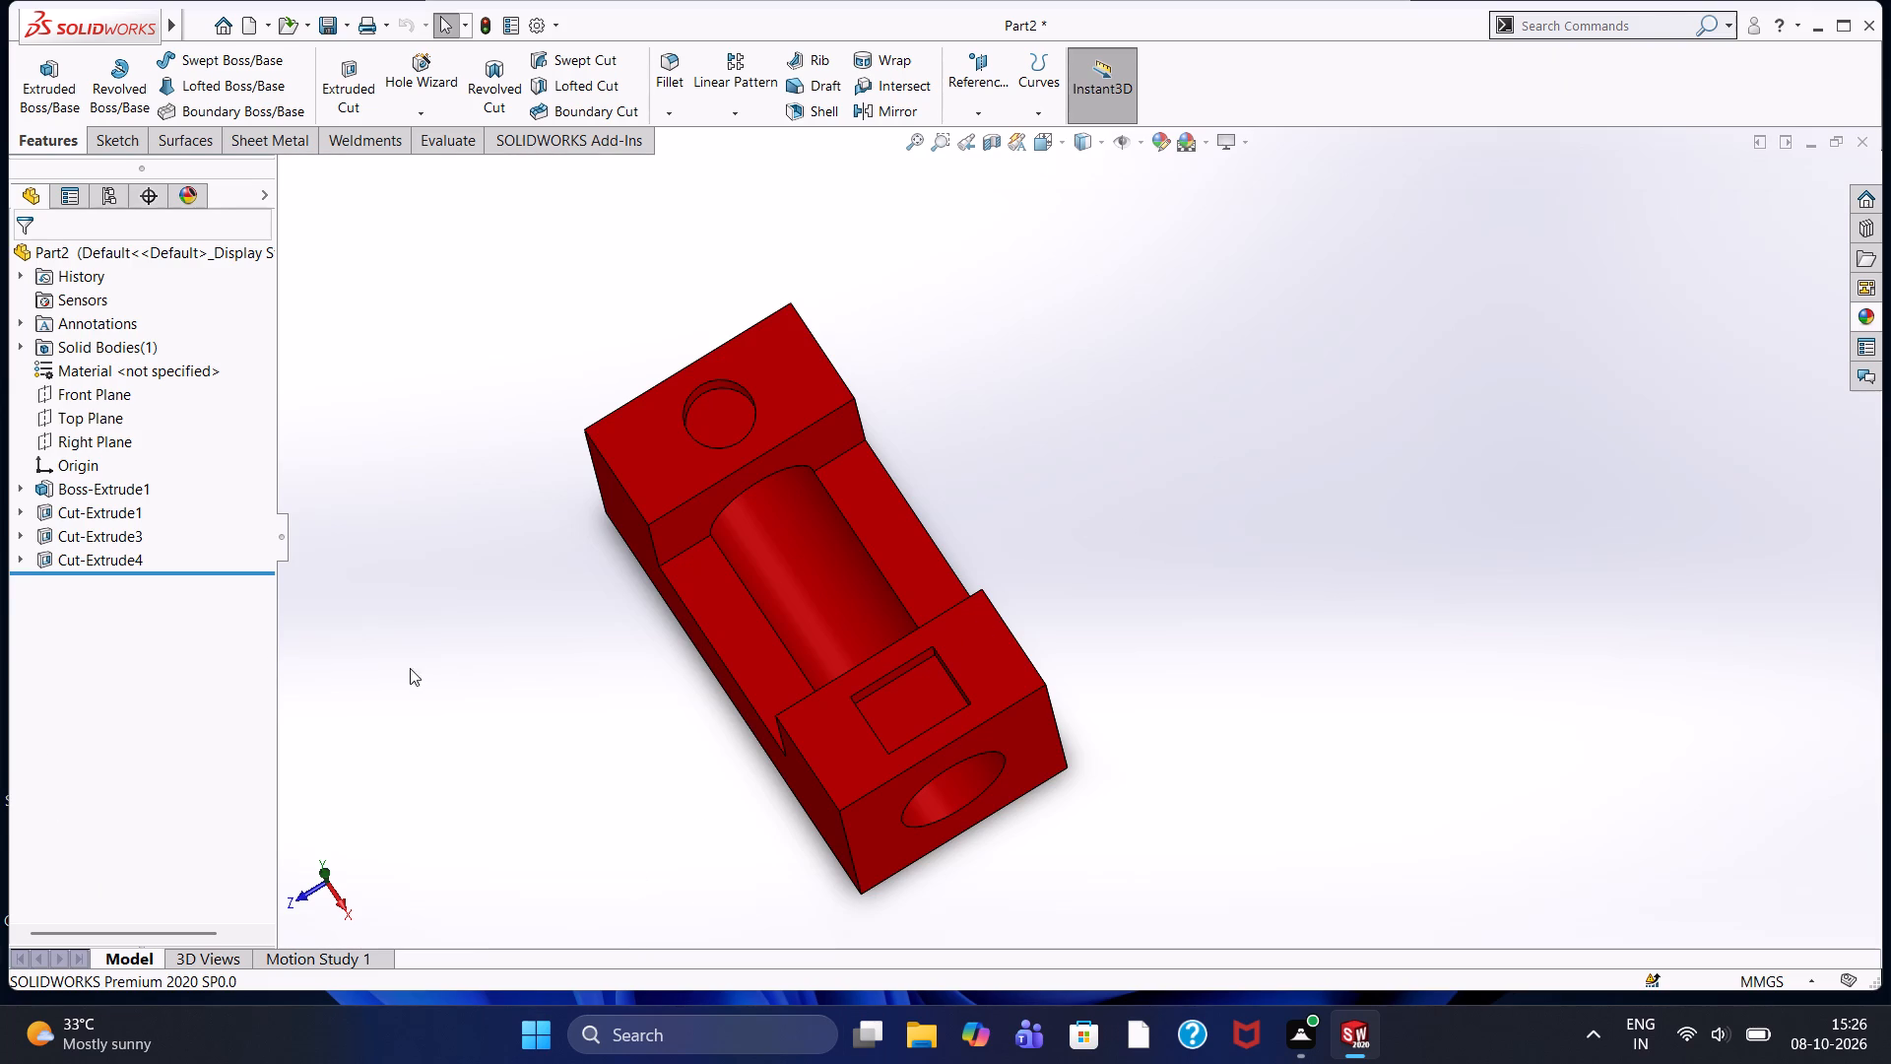
scroll(636, 462, "down", 3)
scroll(1173, 359, "down", 2)
scroll(749, 432, "up", 1)
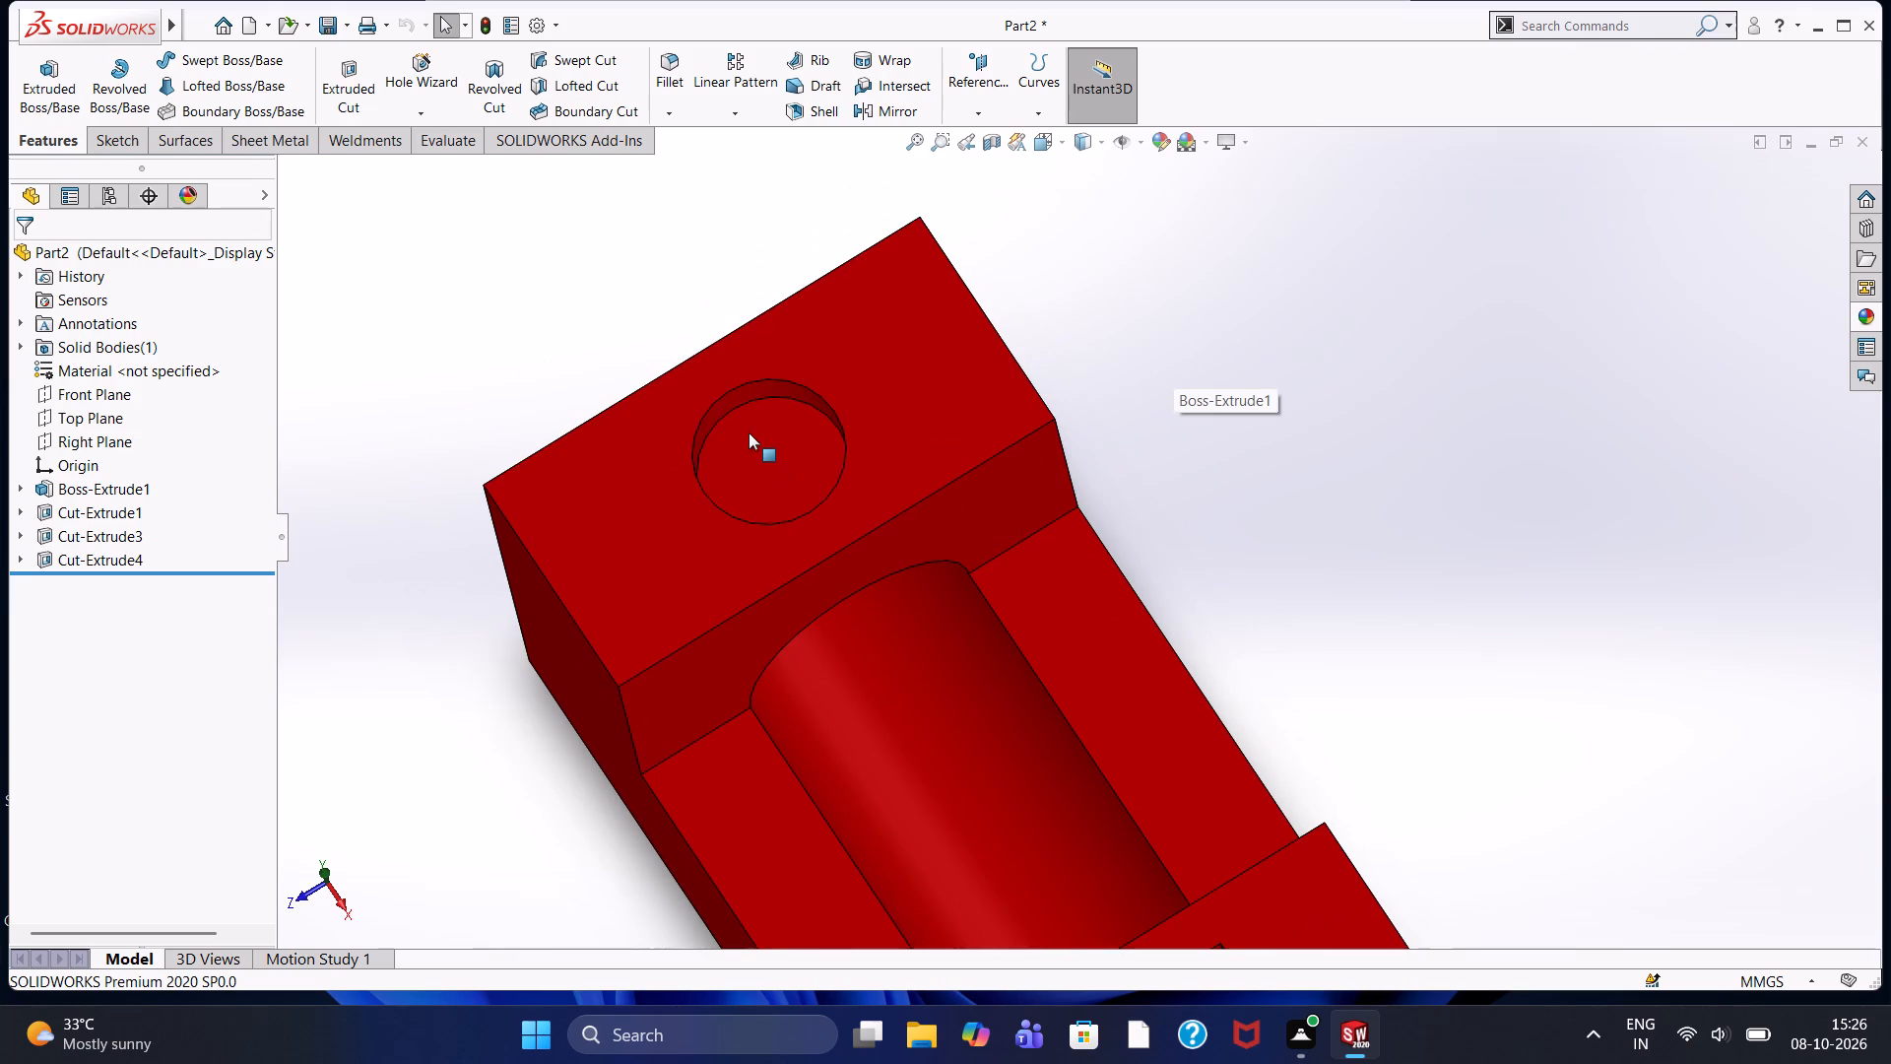
scroll(788, 416, "down", 3)
scroll(788, 416, "up", 2)
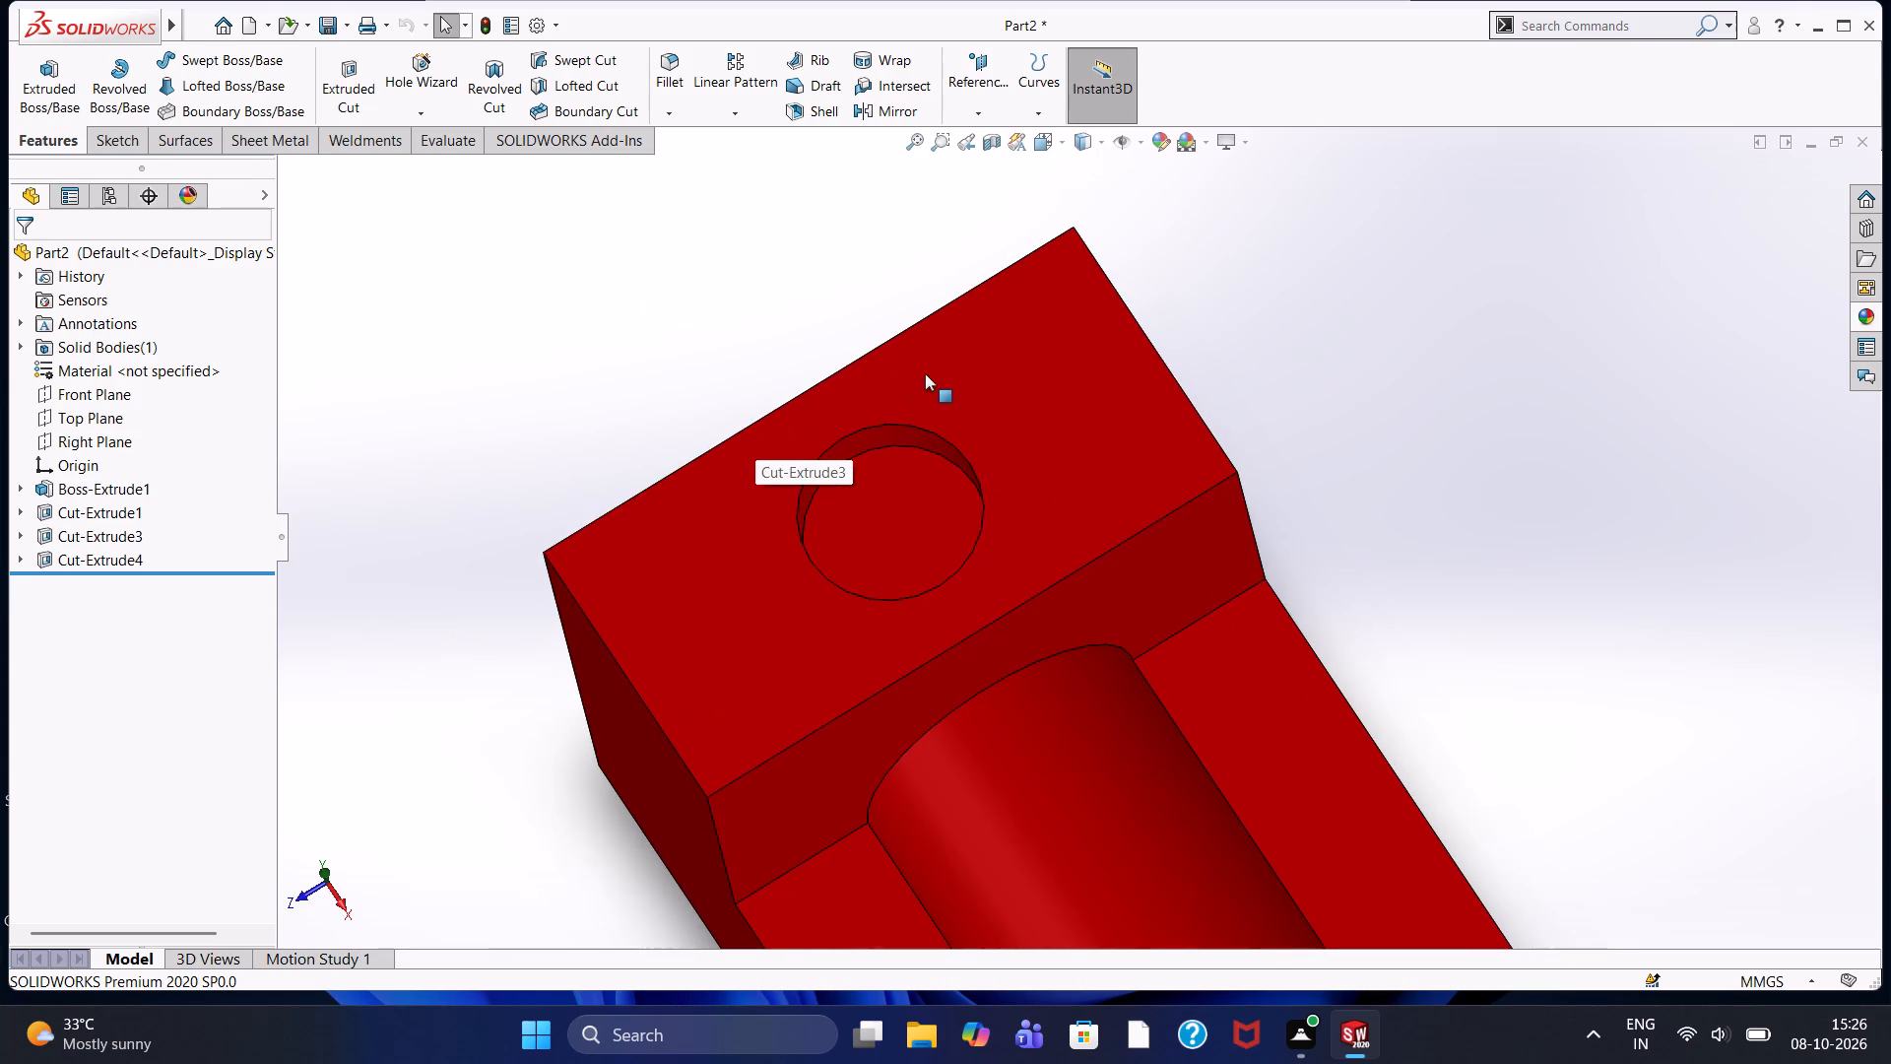
scroll(1336, 636, "up", 17)
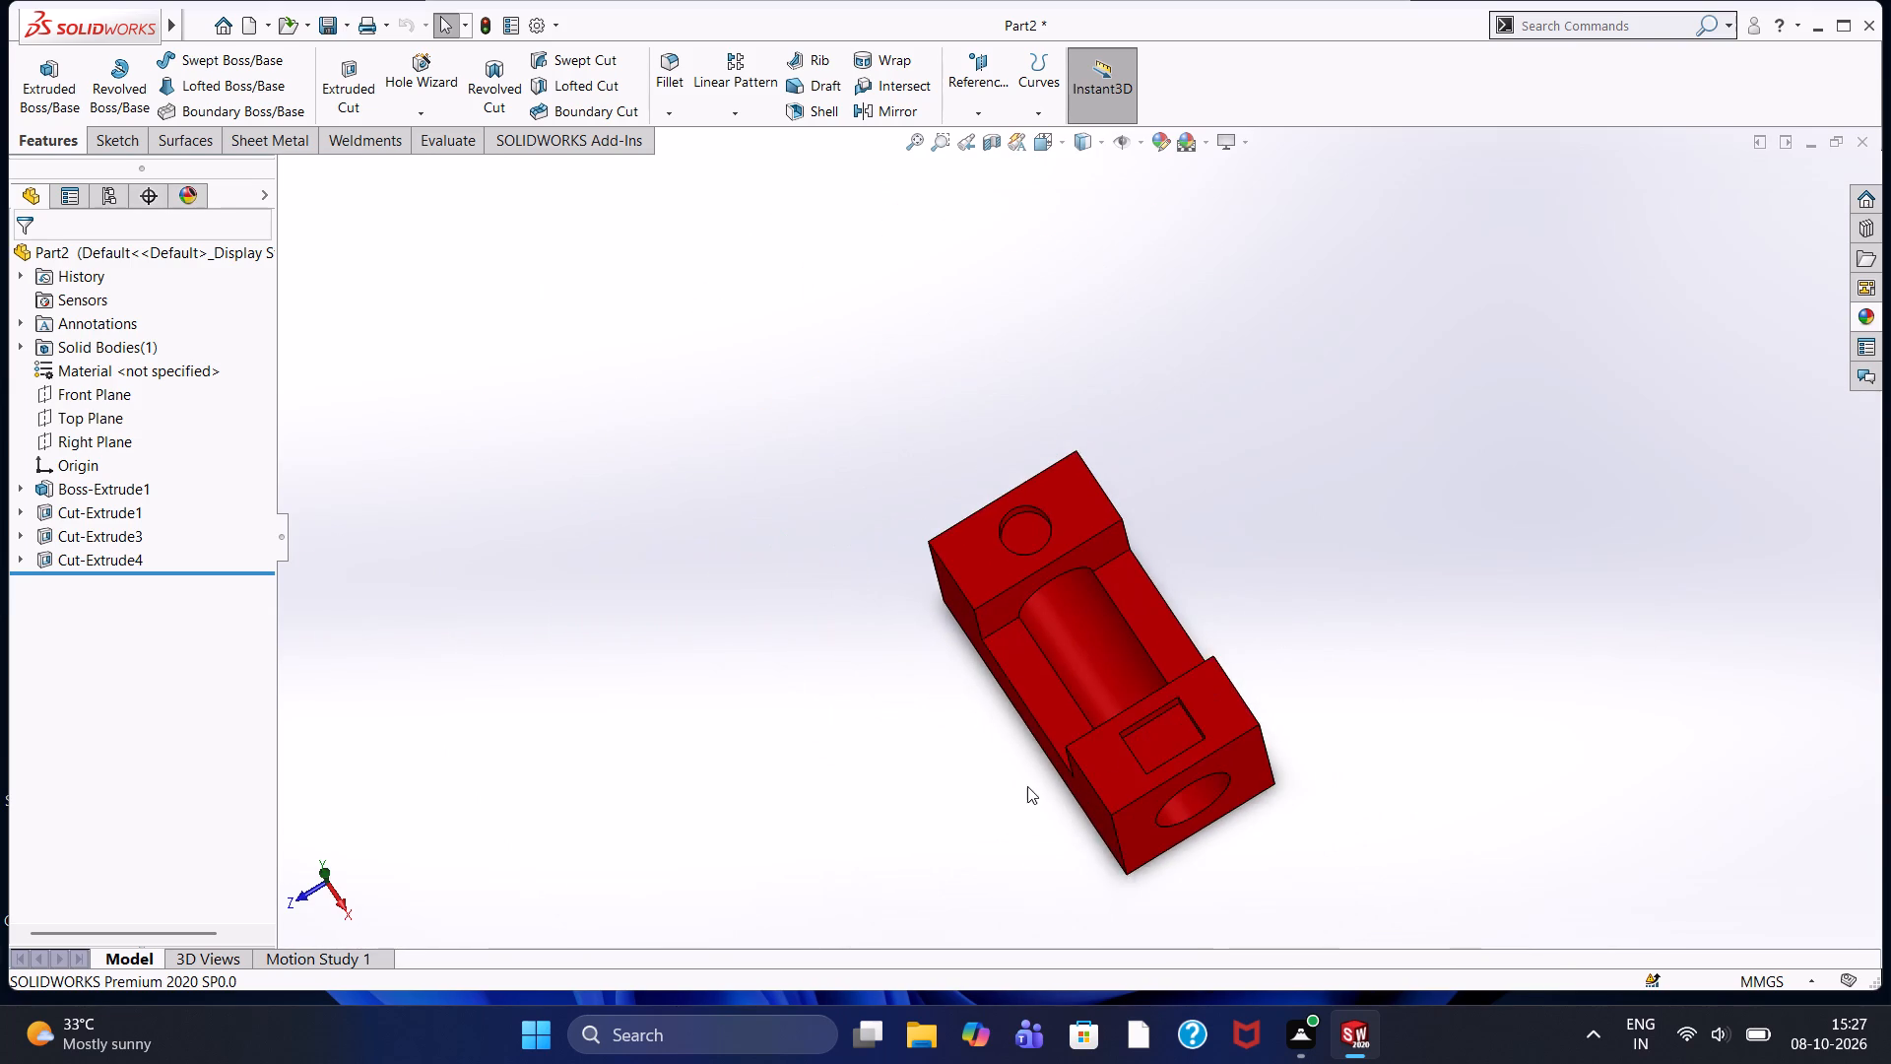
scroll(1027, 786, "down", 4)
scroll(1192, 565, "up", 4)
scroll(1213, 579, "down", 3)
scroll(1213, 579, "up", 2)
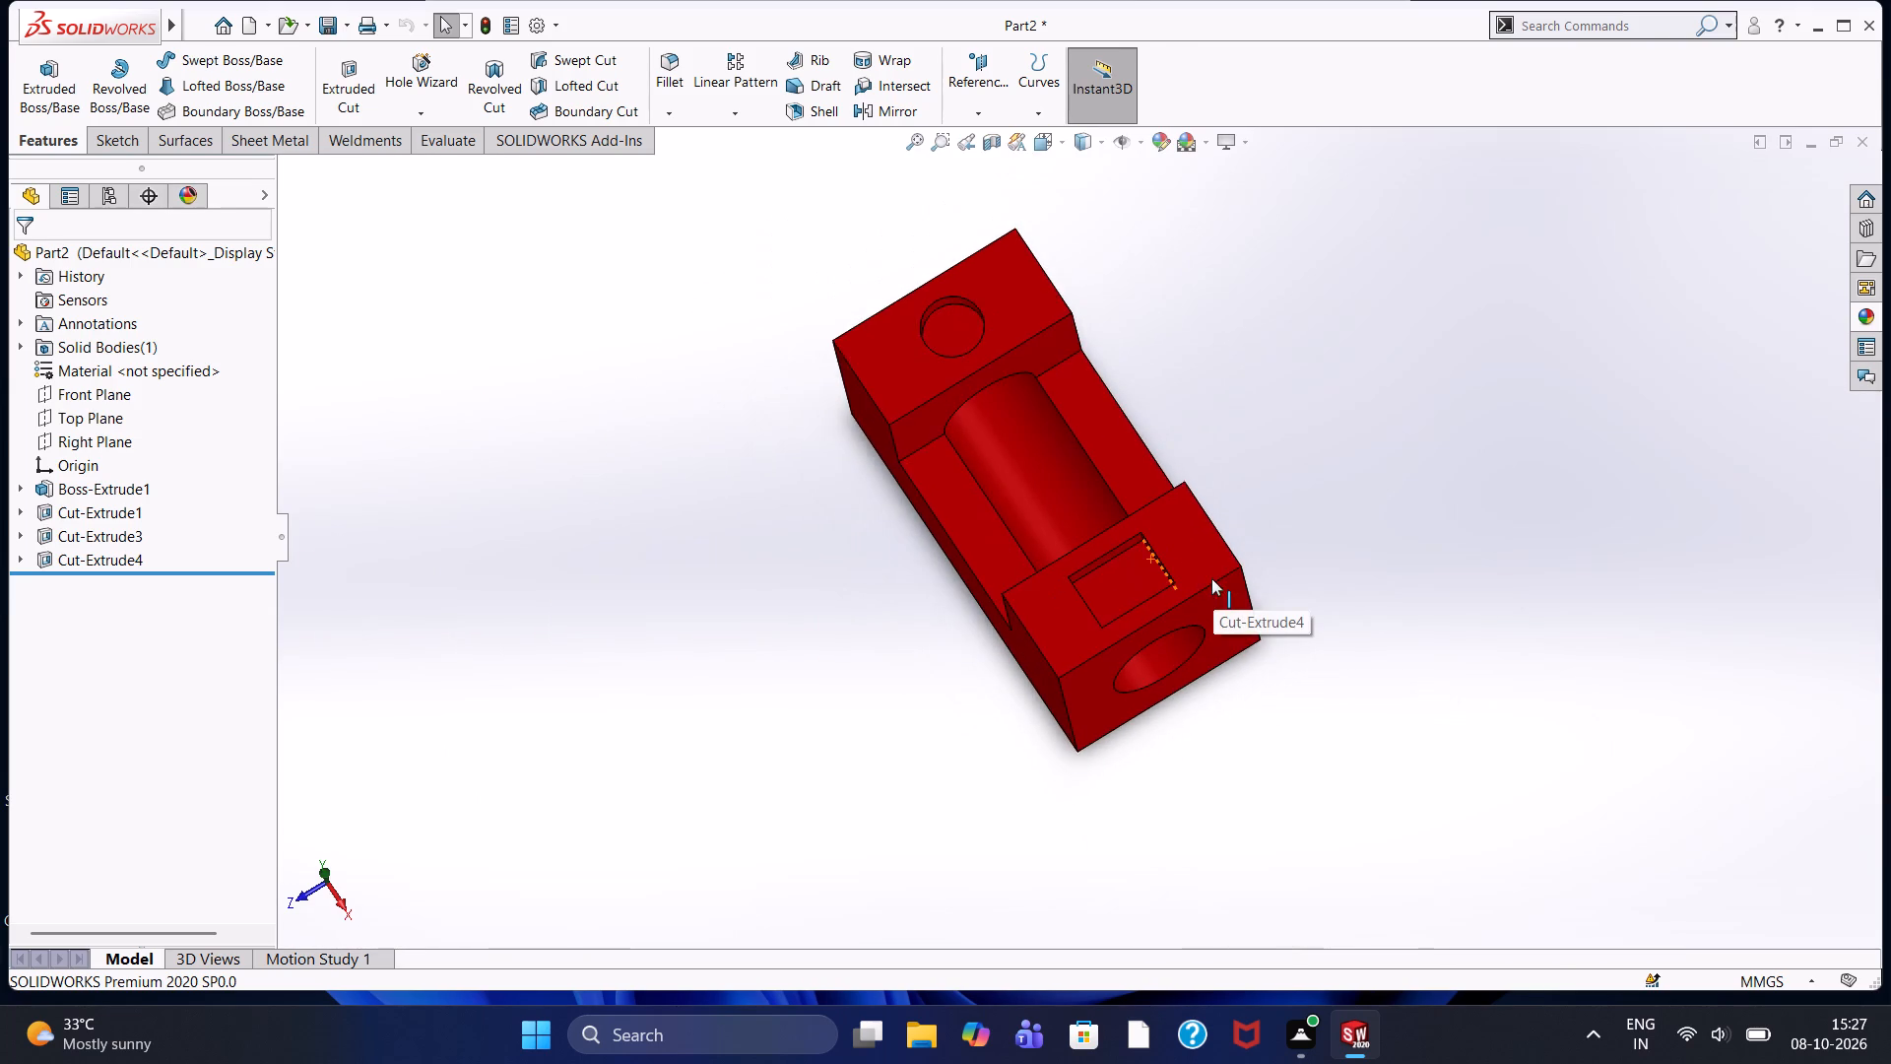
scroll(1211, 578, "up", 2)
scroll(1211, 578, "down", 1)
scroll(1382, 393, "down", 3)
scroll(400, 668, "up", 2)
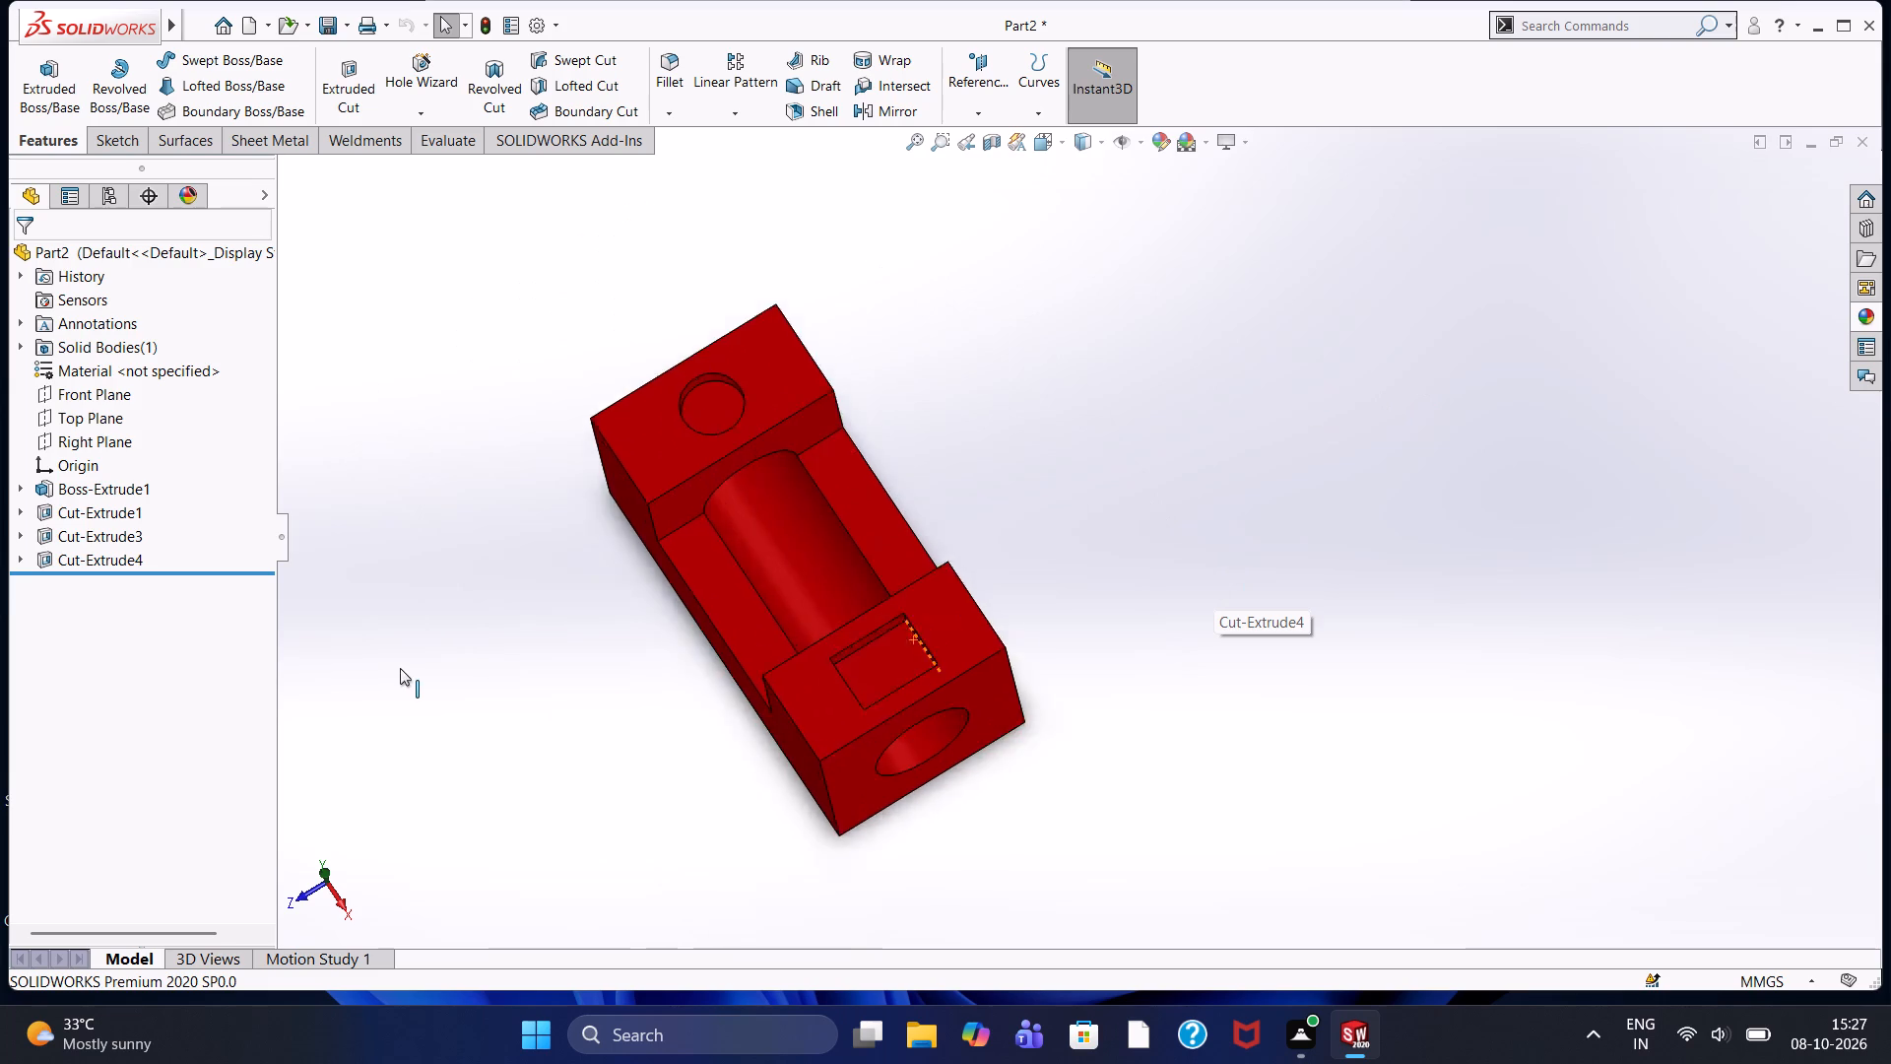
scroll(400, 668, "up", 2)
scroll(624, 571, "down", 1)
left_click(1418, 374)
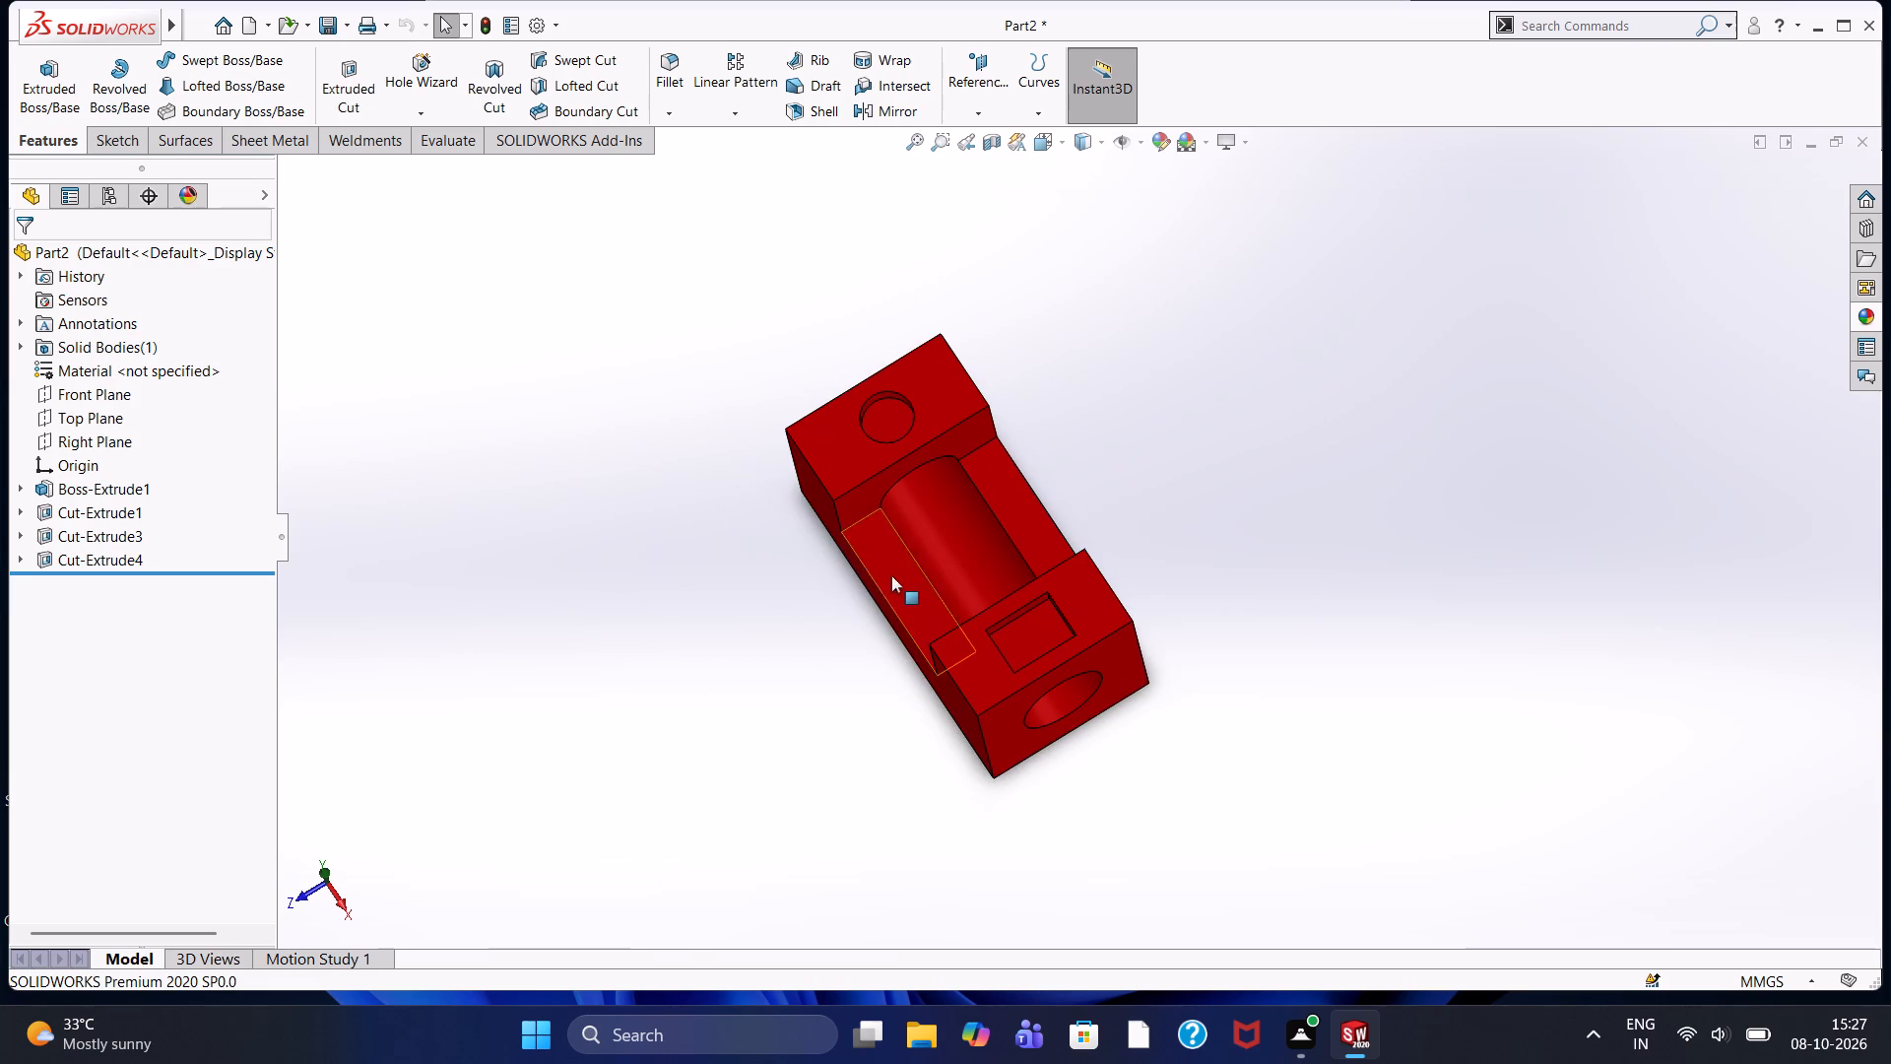
Examine the half-round bore channel and the flat ledge beside it up close, plus the whole block.
scroll(891, 575, "down", 14)
scroll(951, 533, "up", 6)
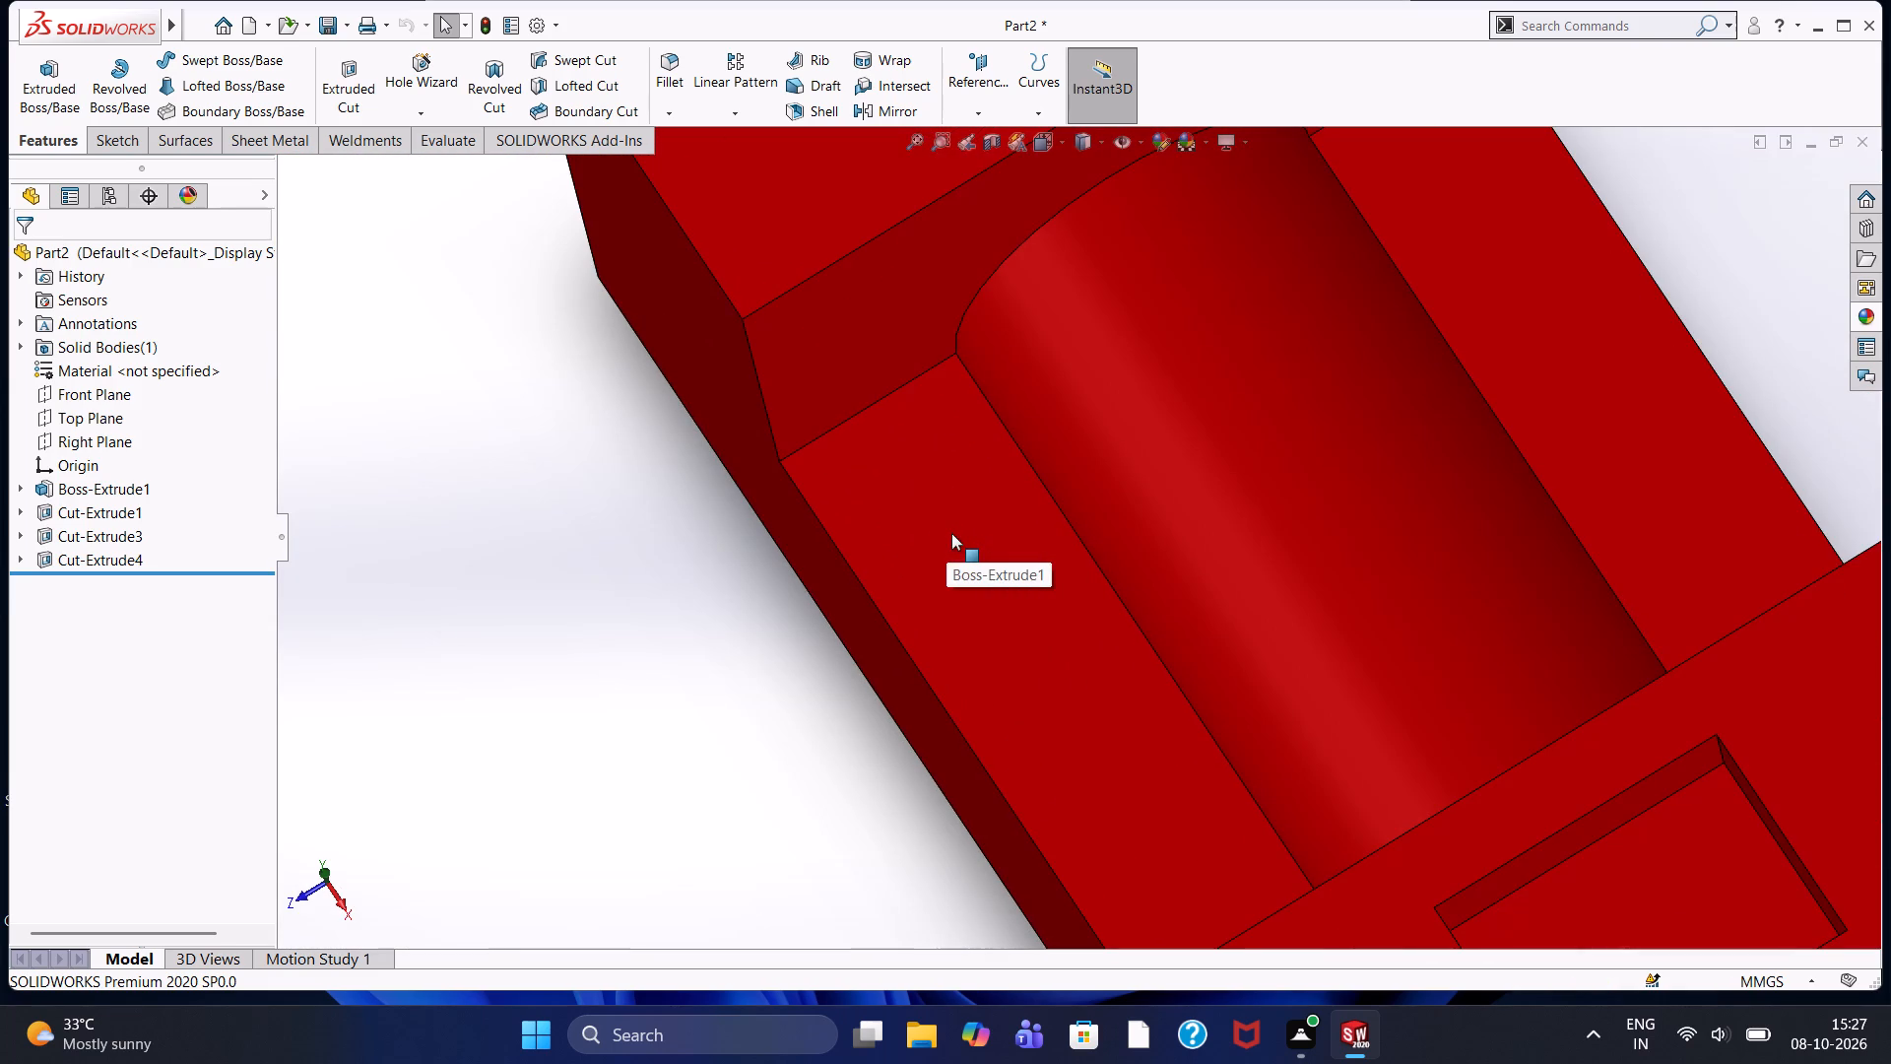
scroll(949, 533, "down", 2)
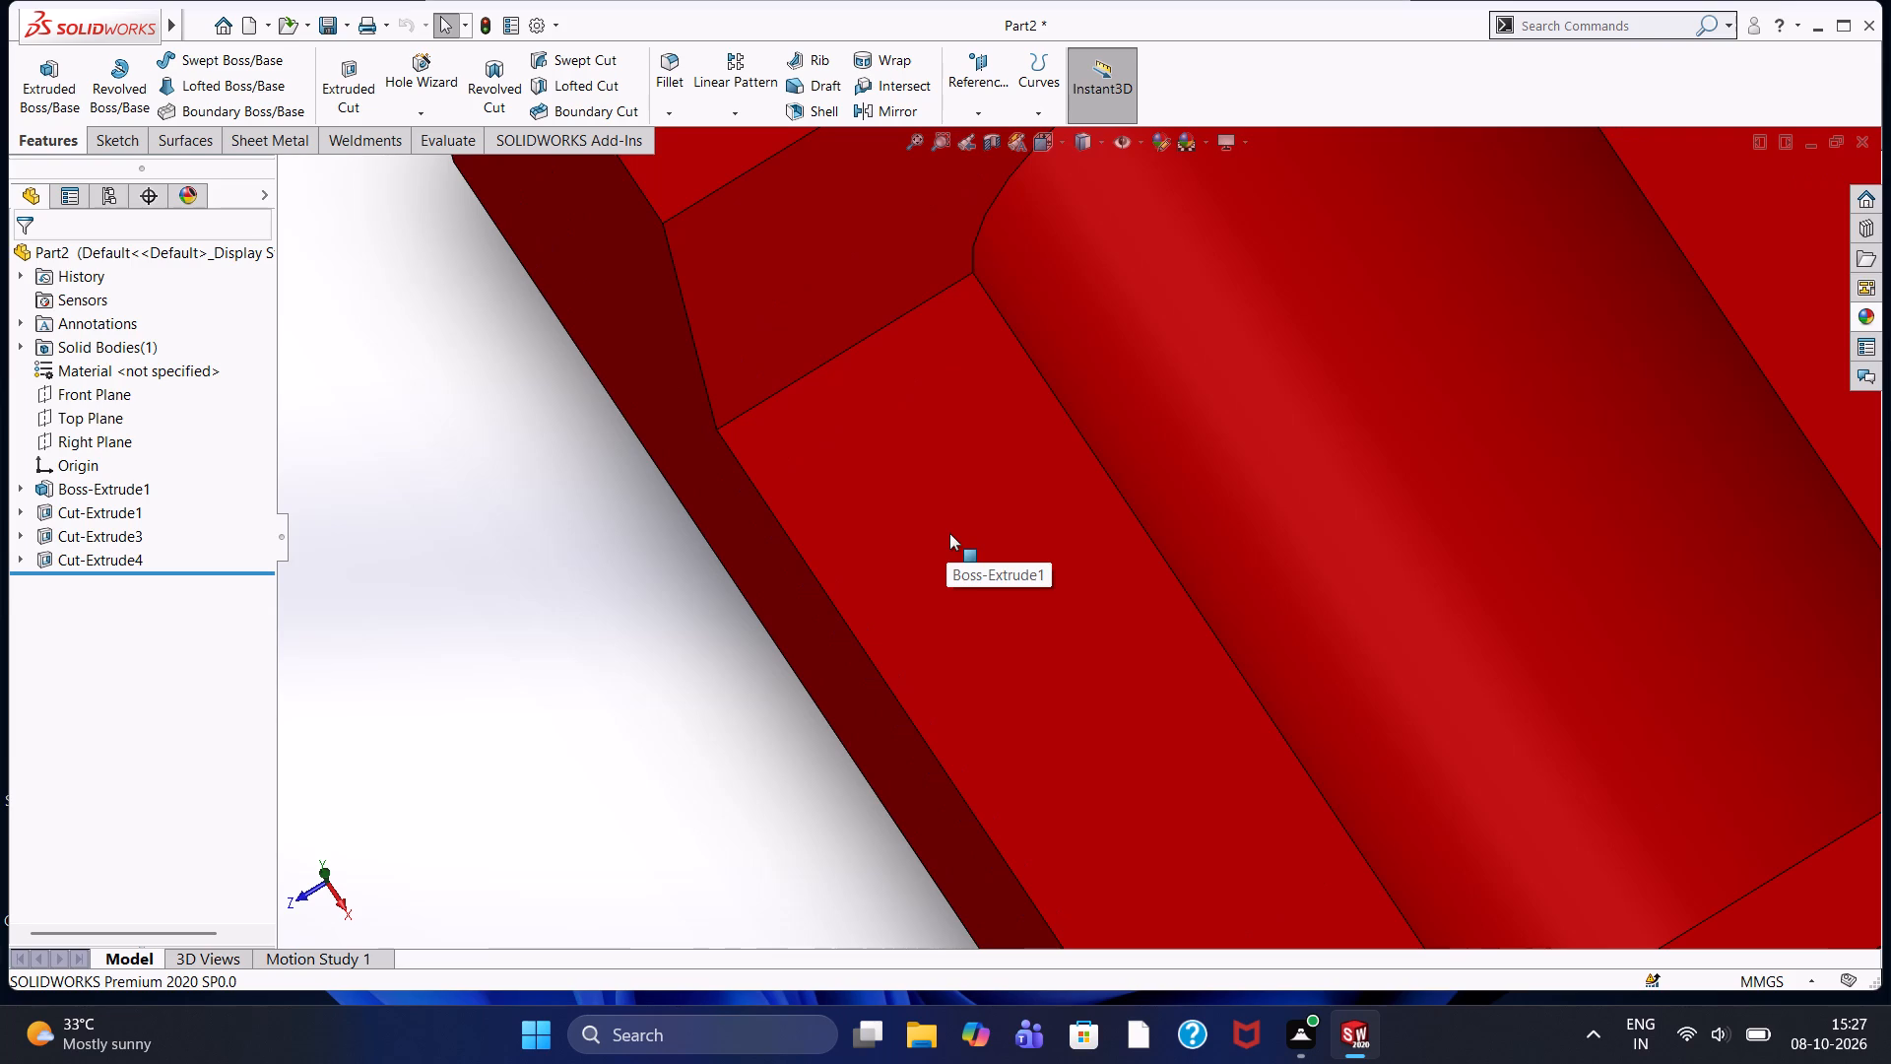
scroll(970, 567, "down", 4)
scroll(970, 567, "up", 2)
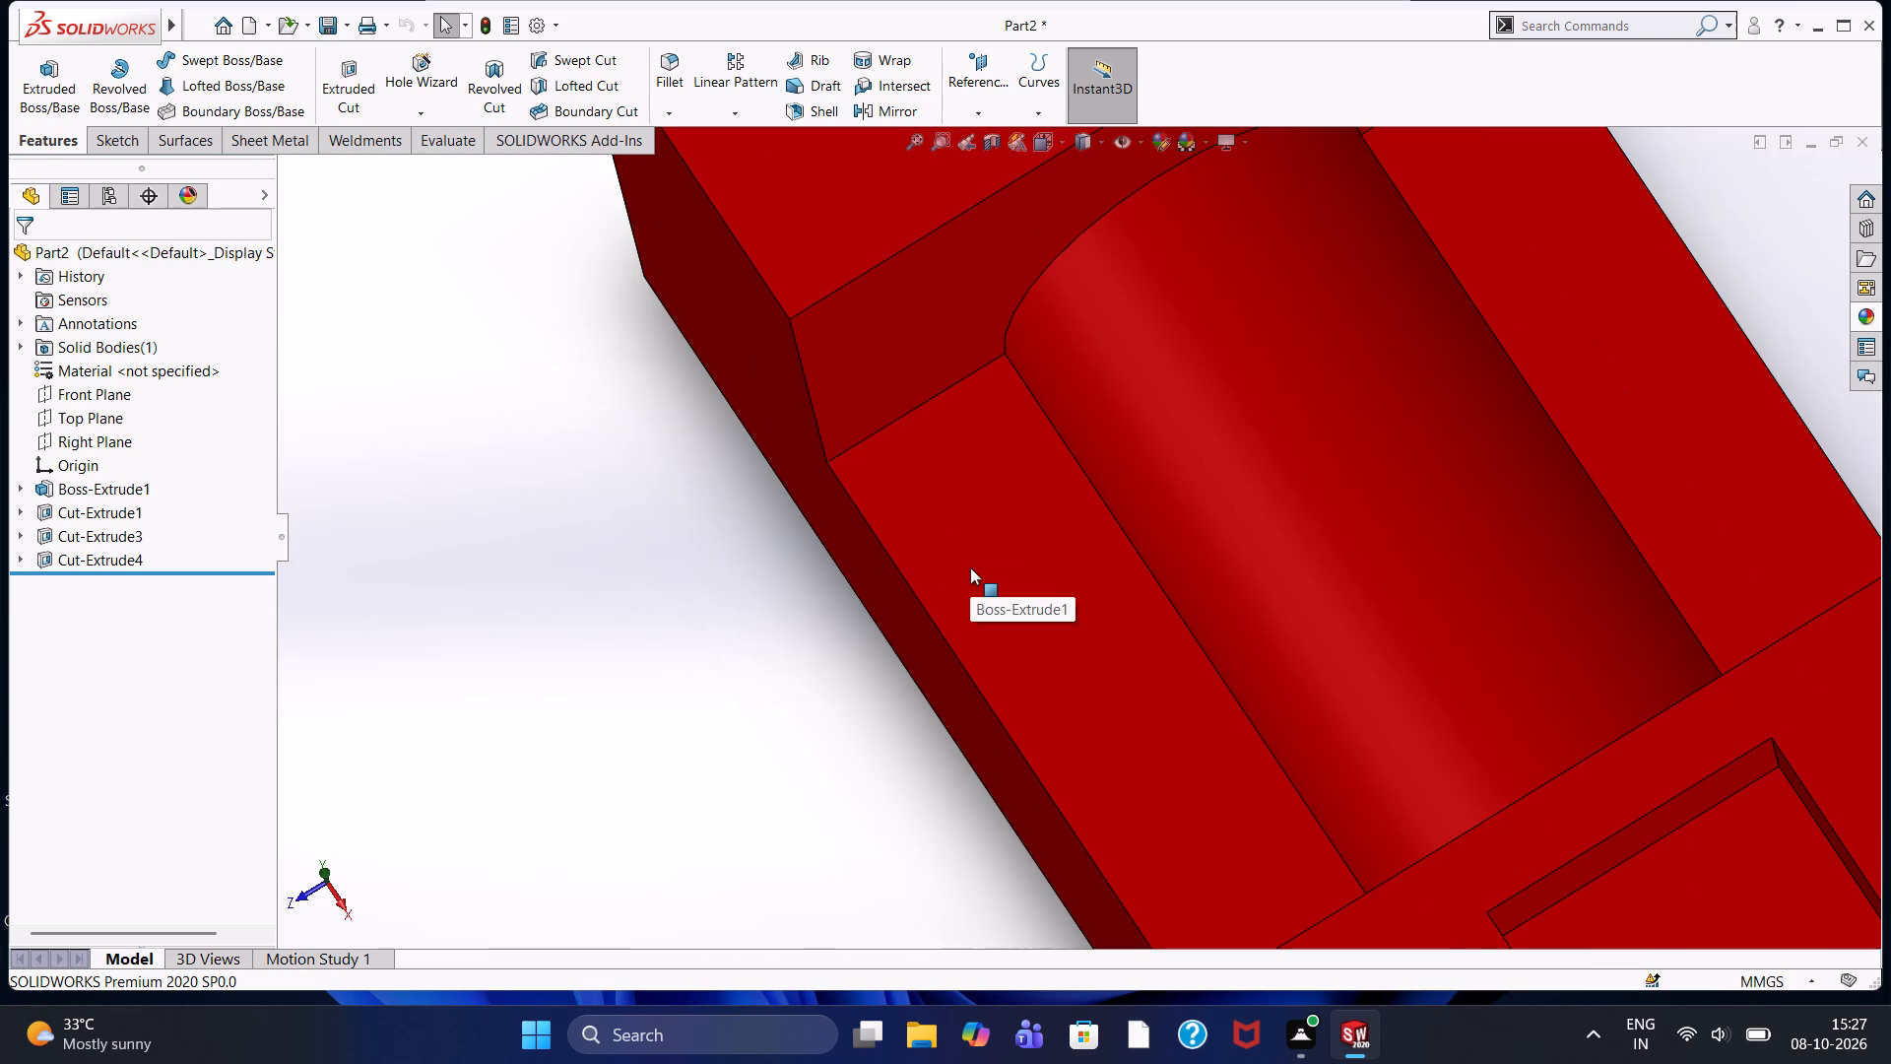
scroll(1890, 523, "down", 1)
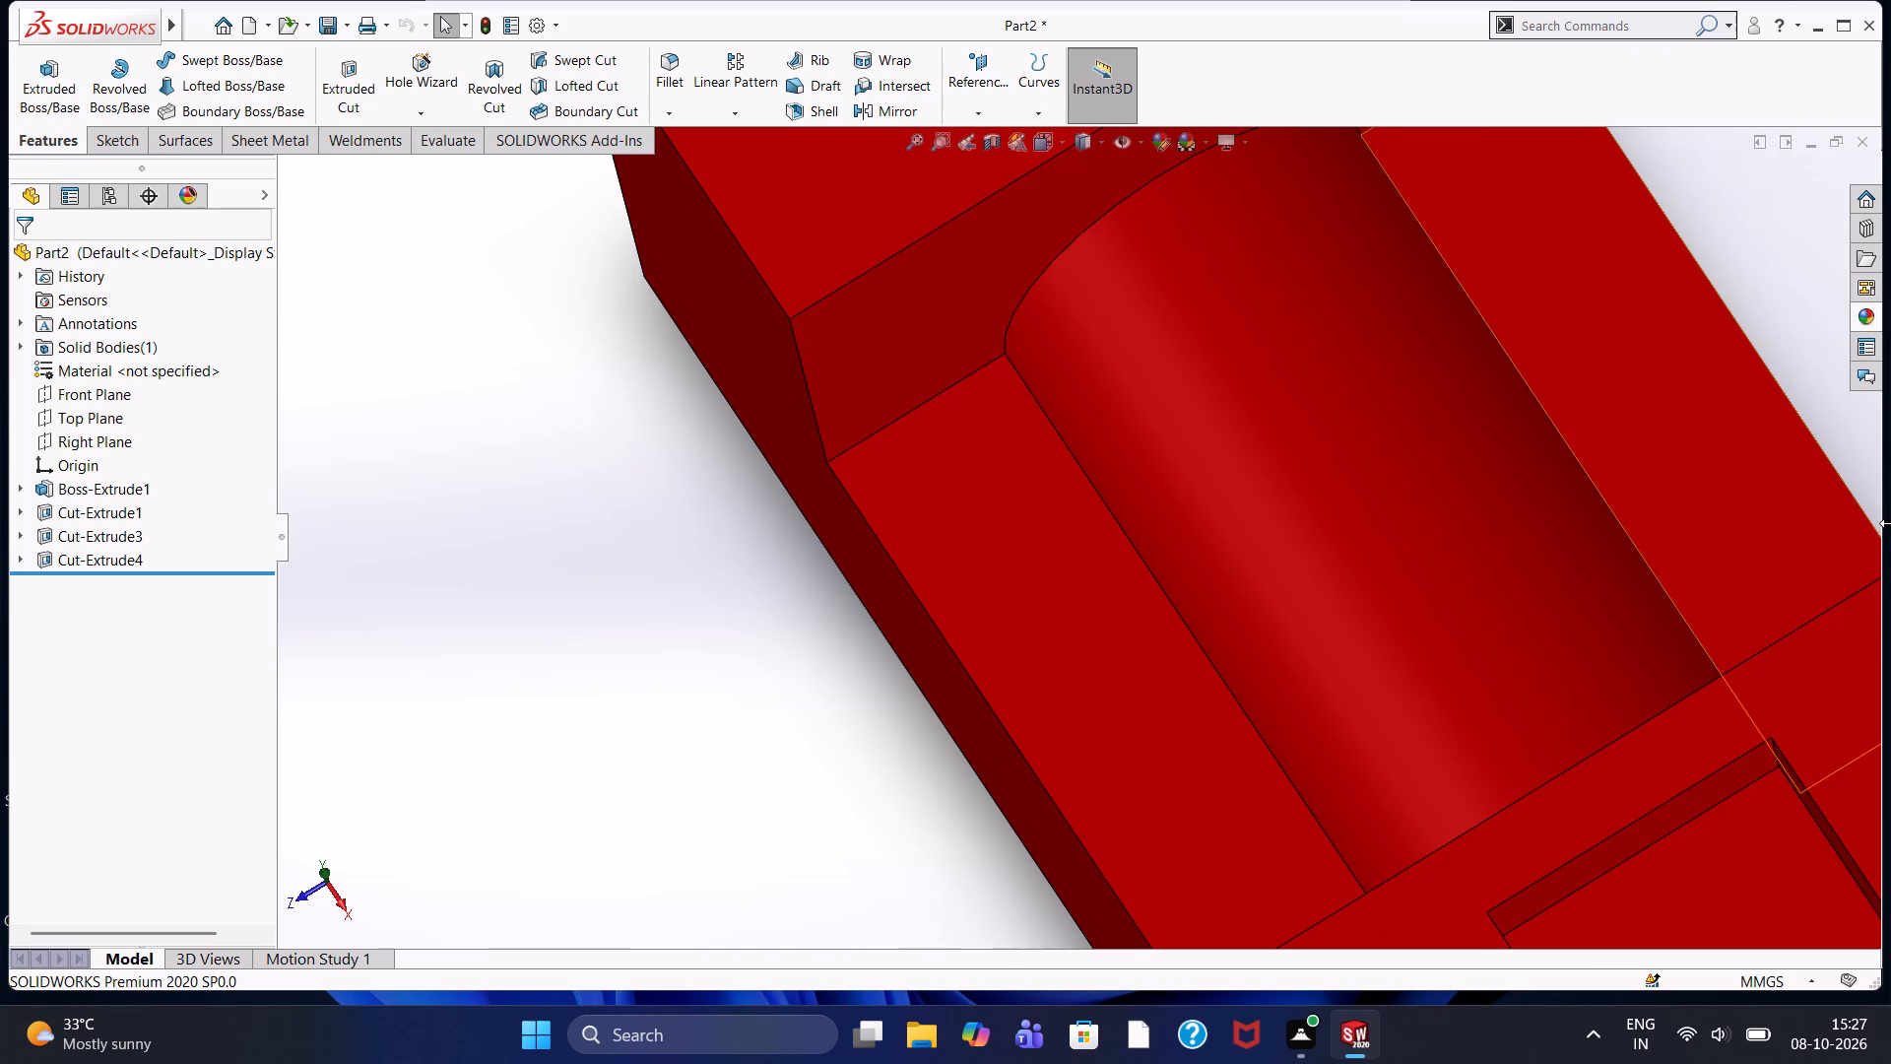
scroll(1890, 523, "up", 8)
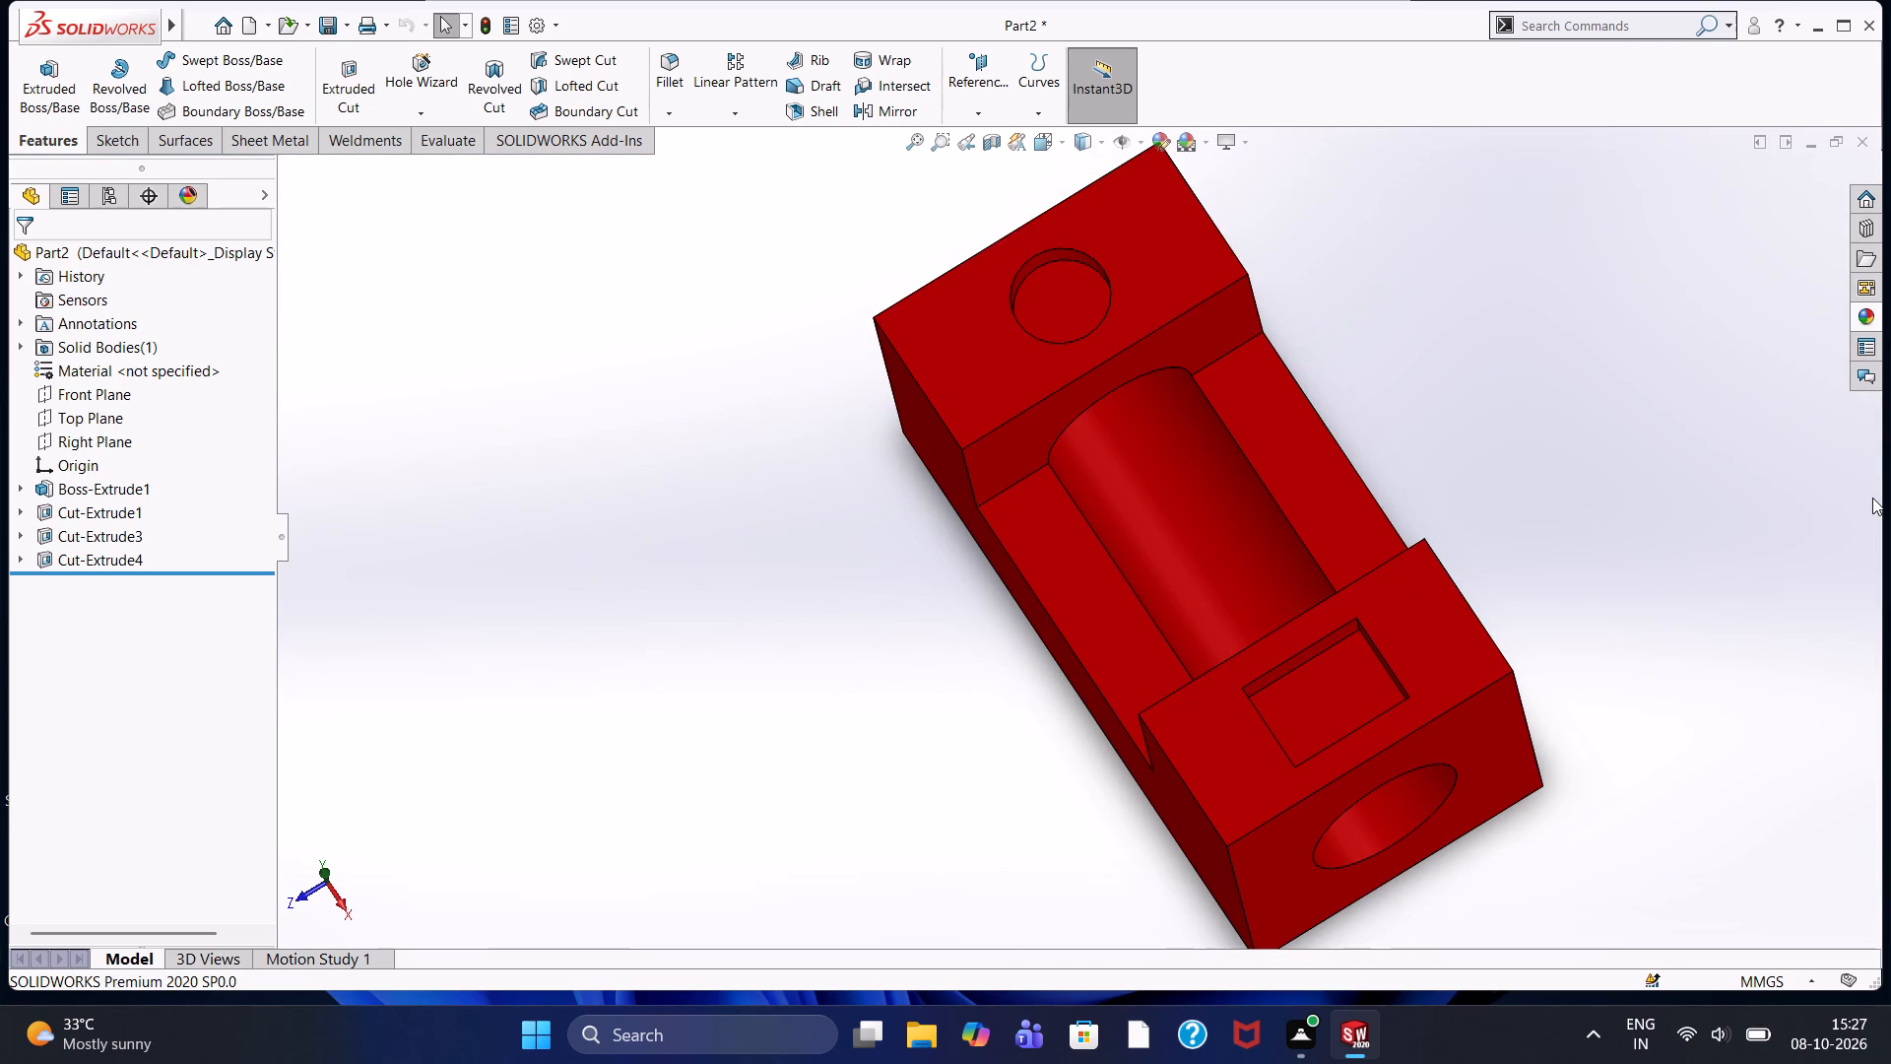
Examine the whole painted block from above and along both sides of its U-shaped profile.
scroll(1872, 498, "up", 6)
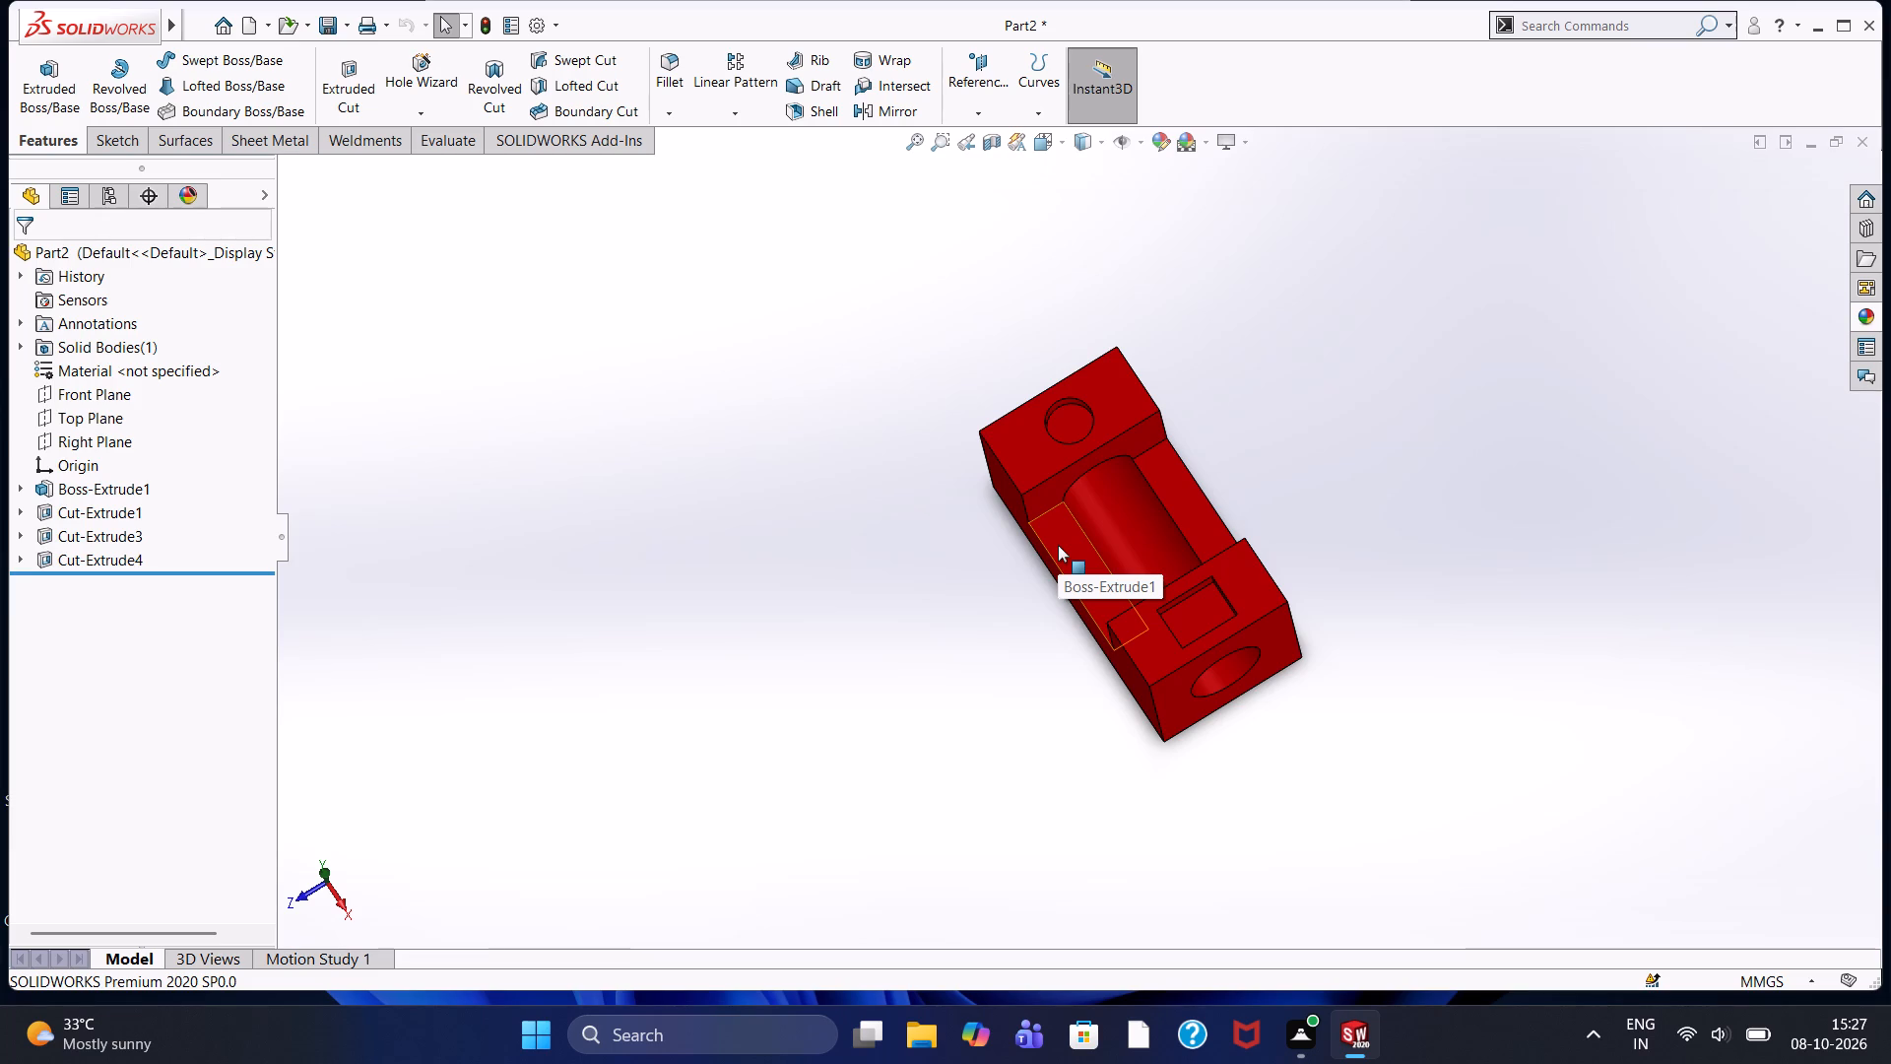
scroll(1058, 545, "down", 2)
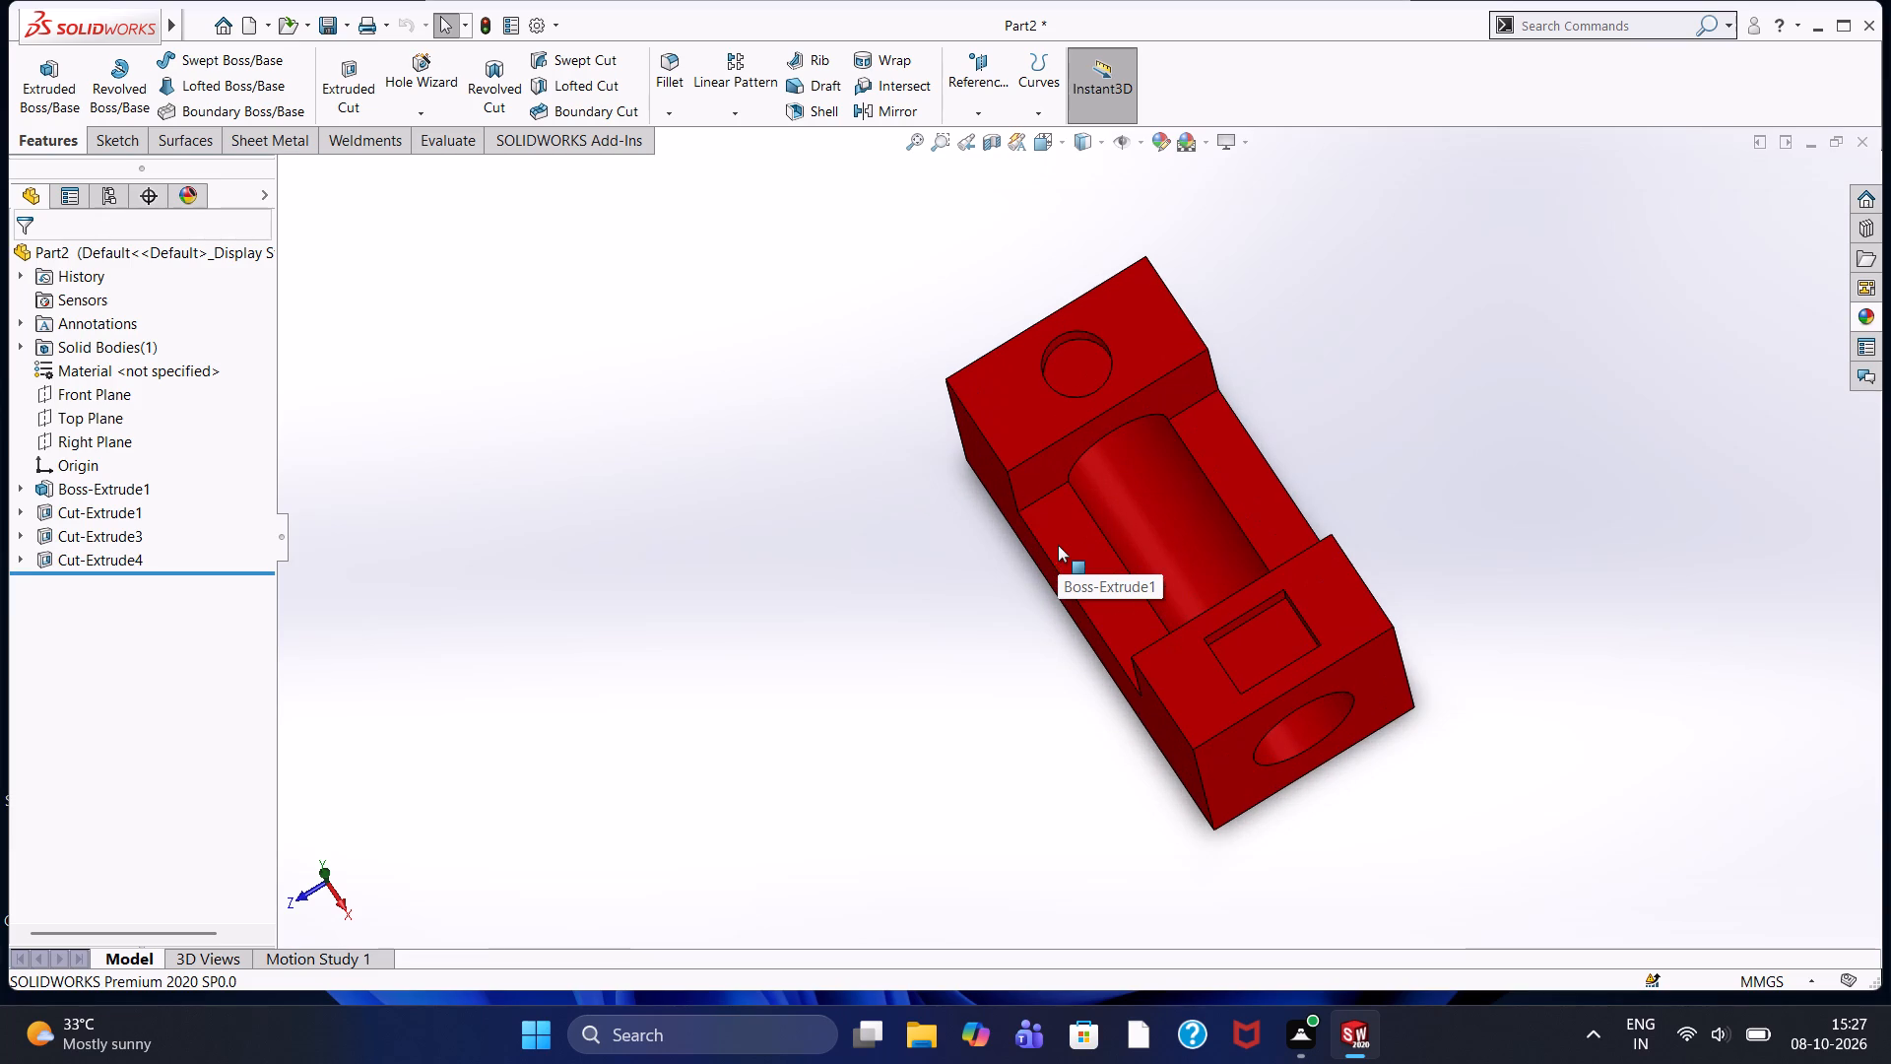
scroll(1058, 545, "down", 1)
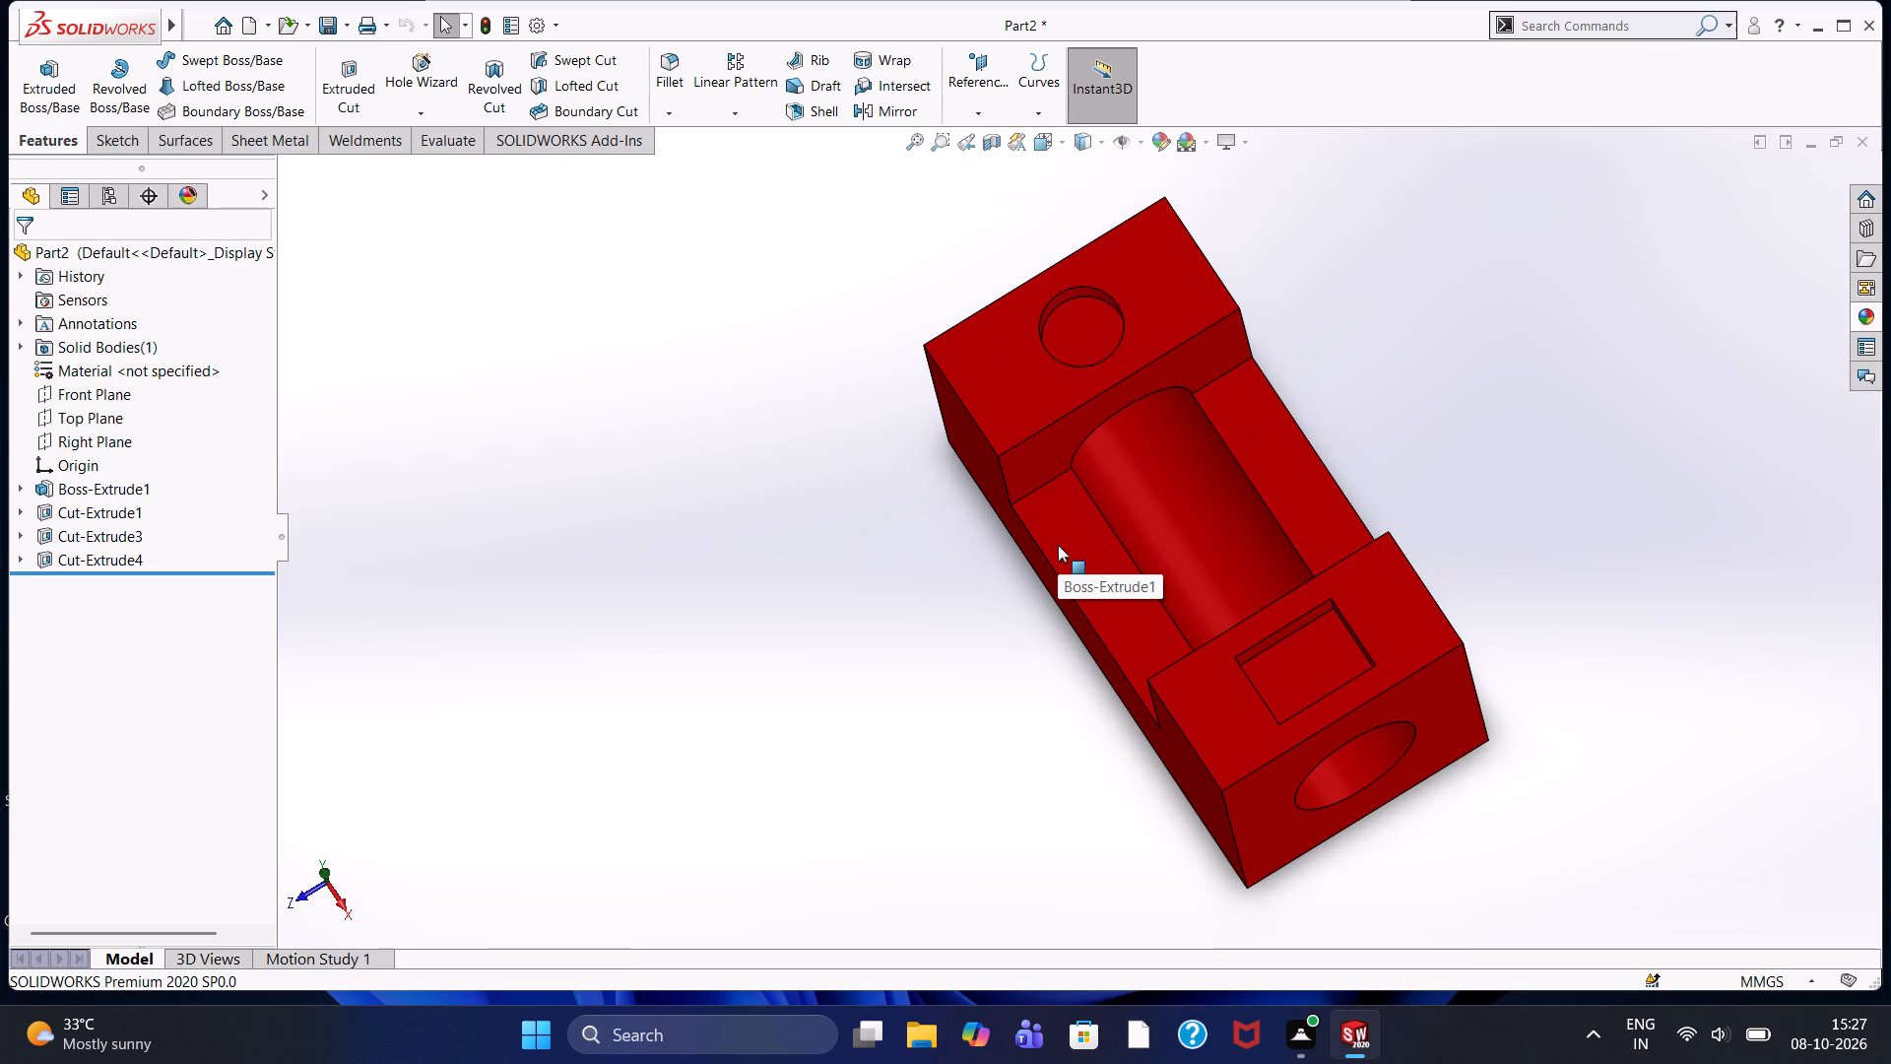
scroll(1058, 545, "up", 1)
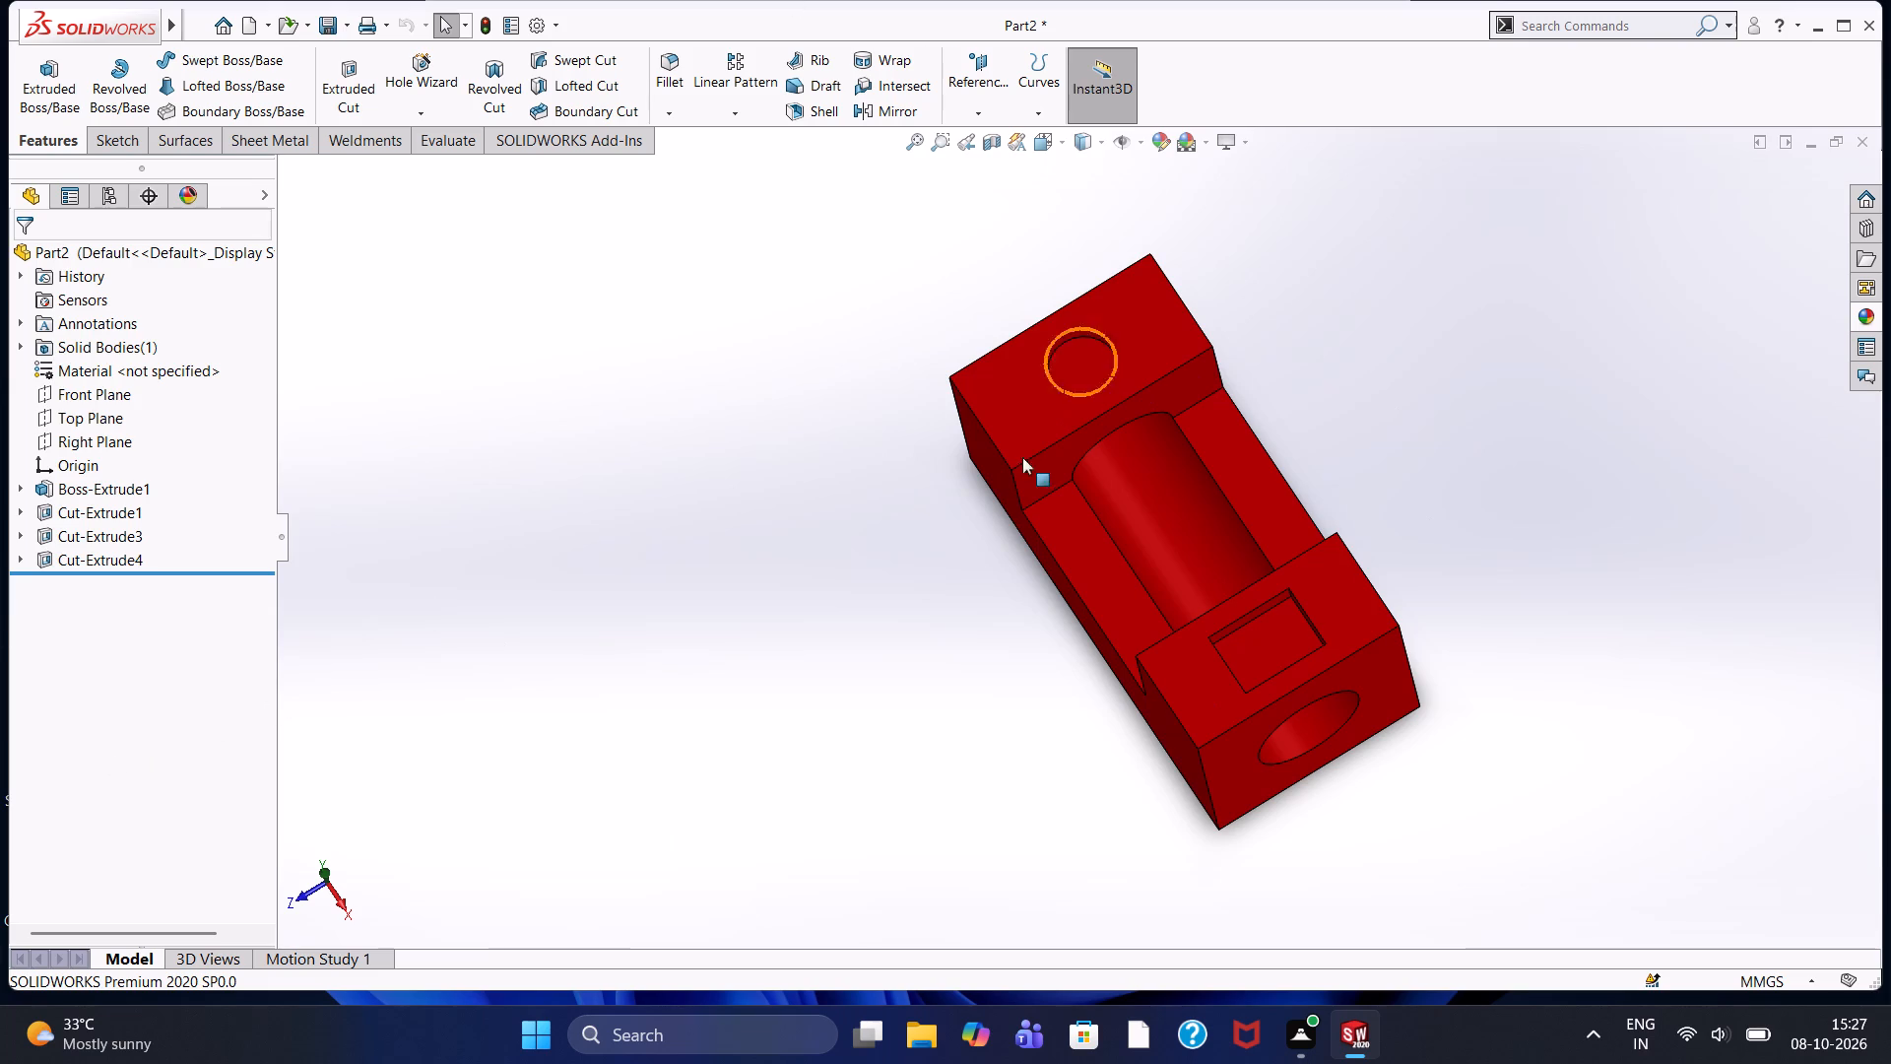
middle_click_drag(1073, 596, 943, 554)
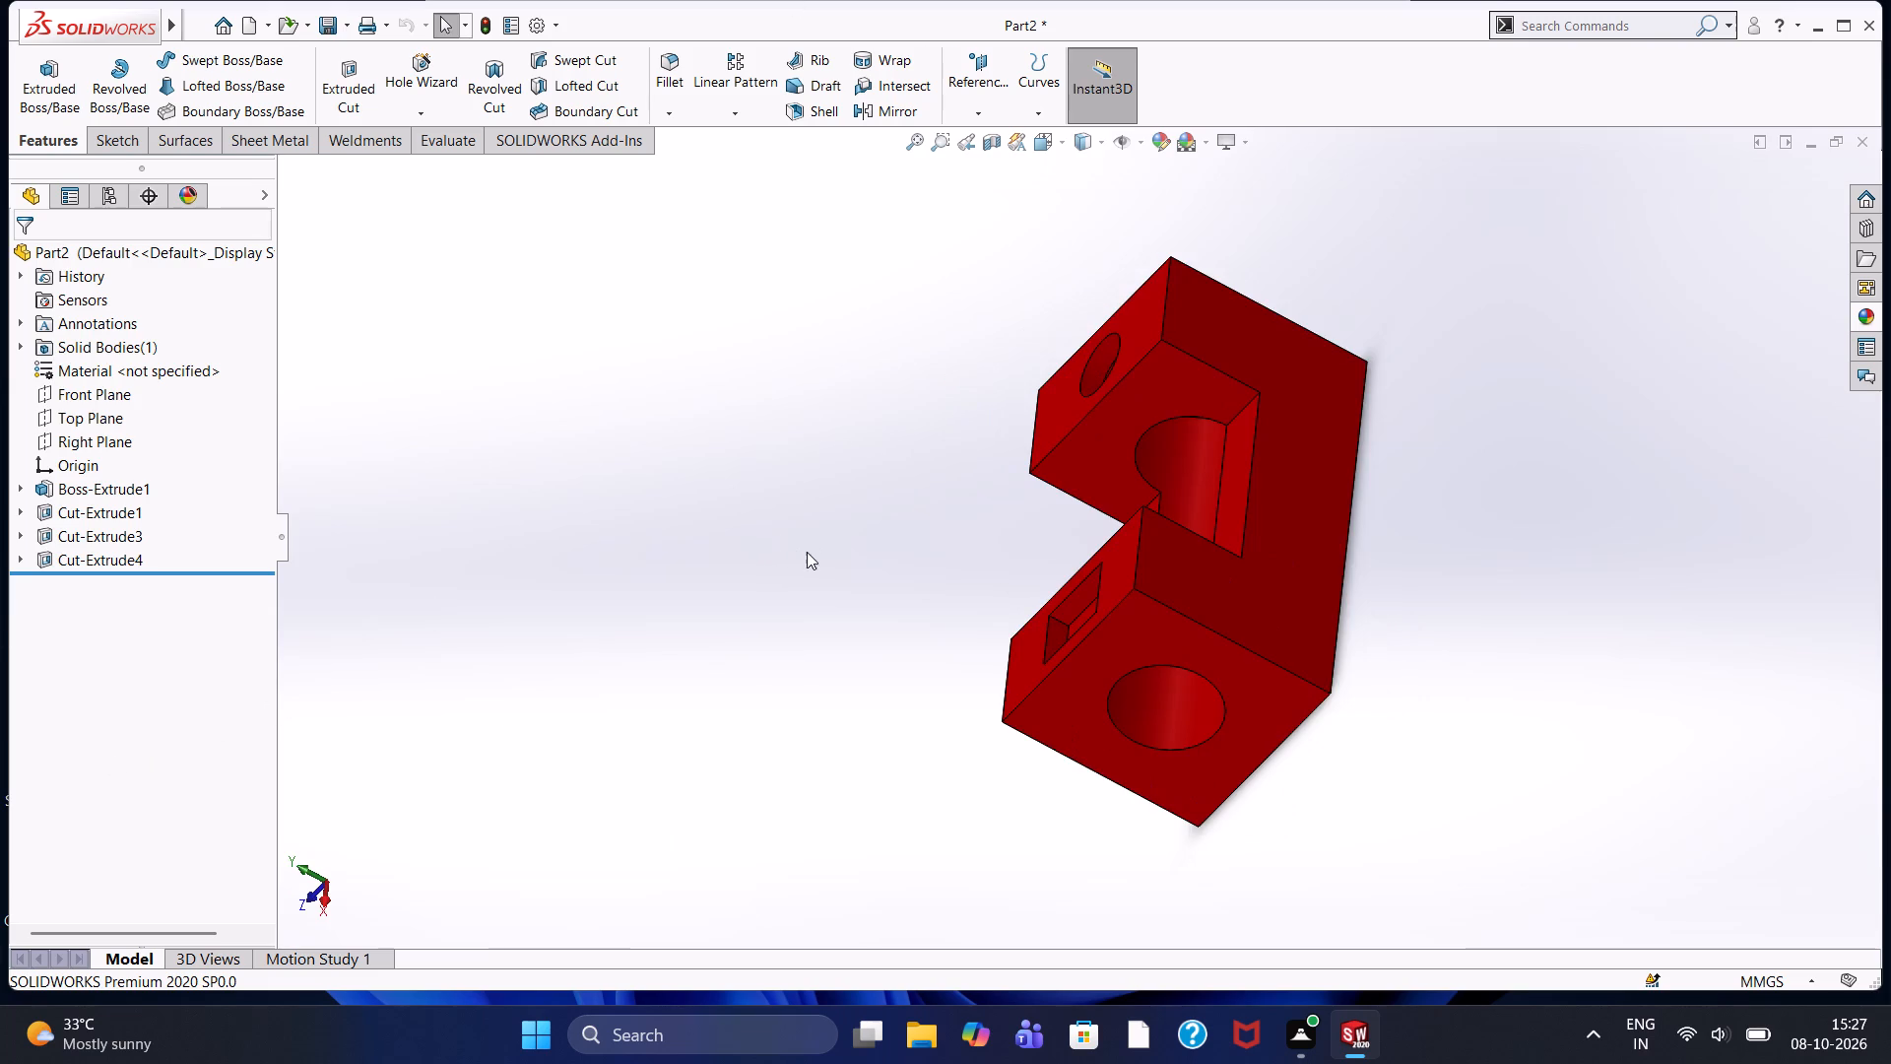
middle_click_drag(838, 560, 1132, 294)
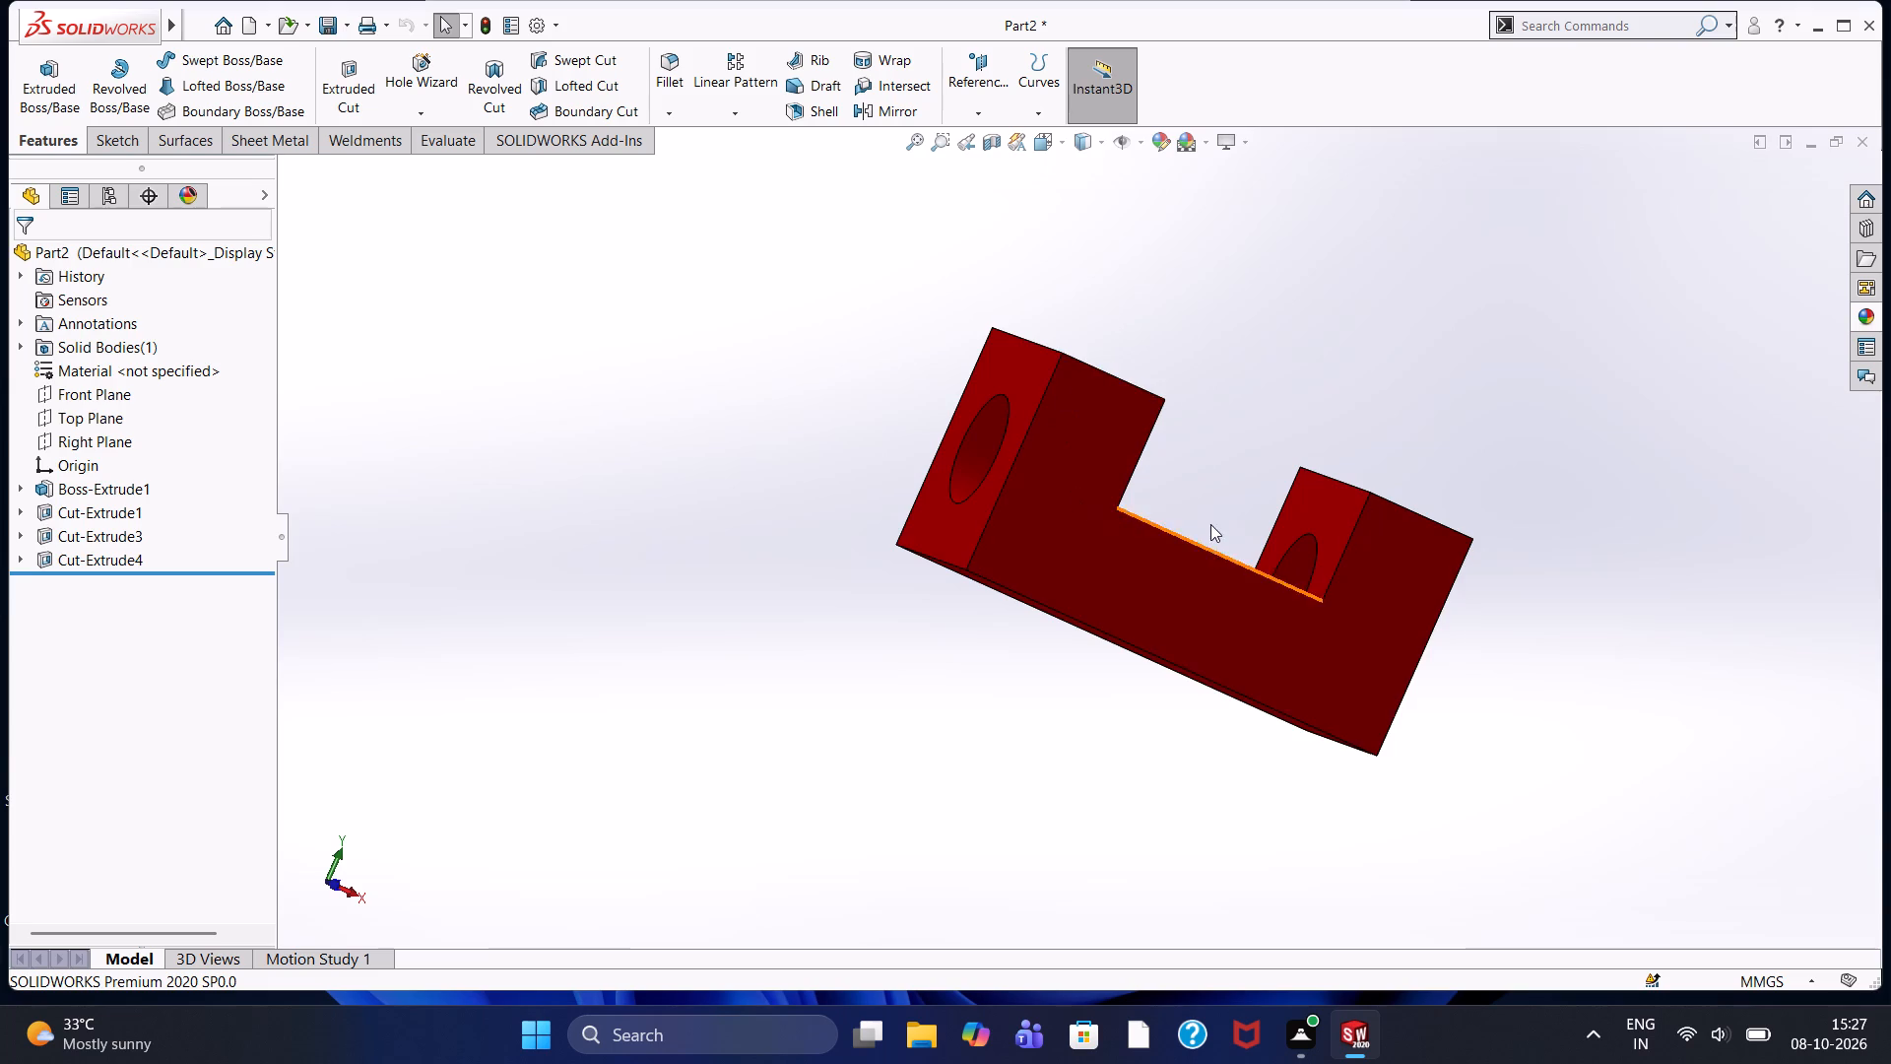
scroll(1000, 621, "up", 1)
scroll(1005, 610, "down", 1)
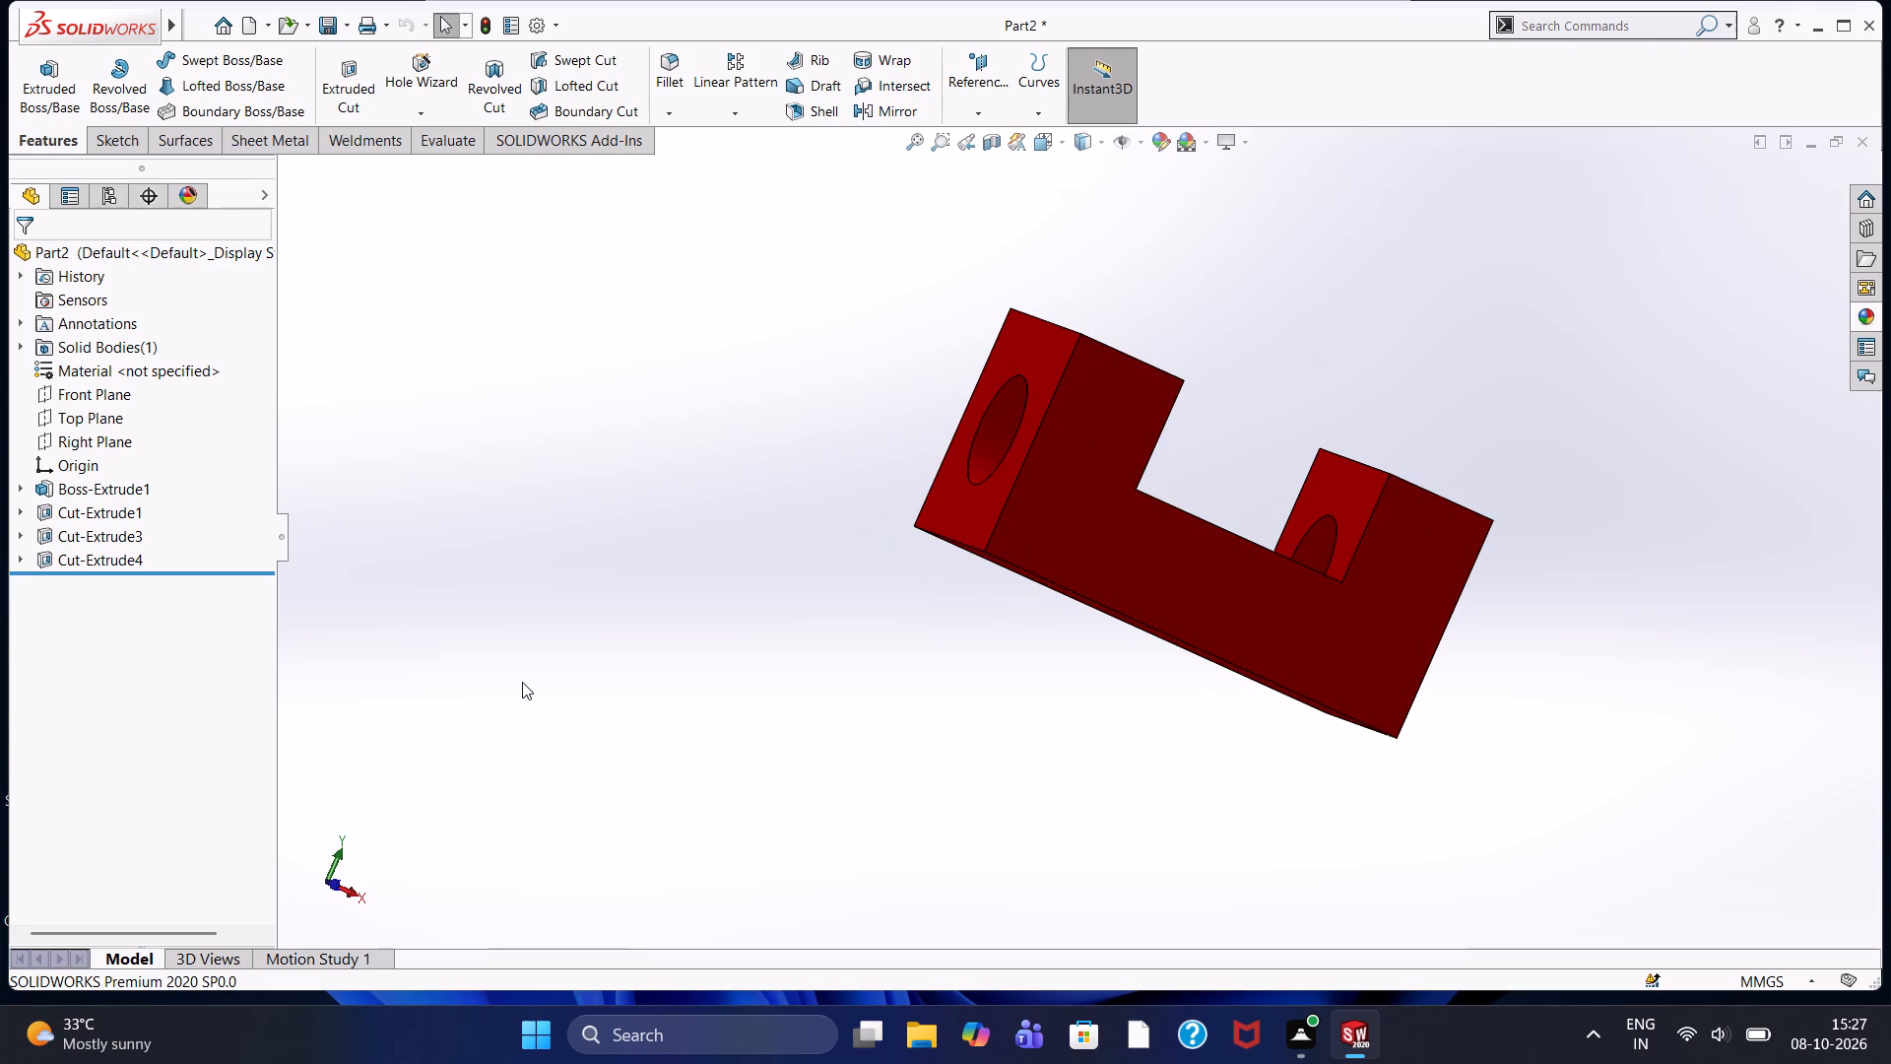
middle_click_drag(880, 635, 774, 556)
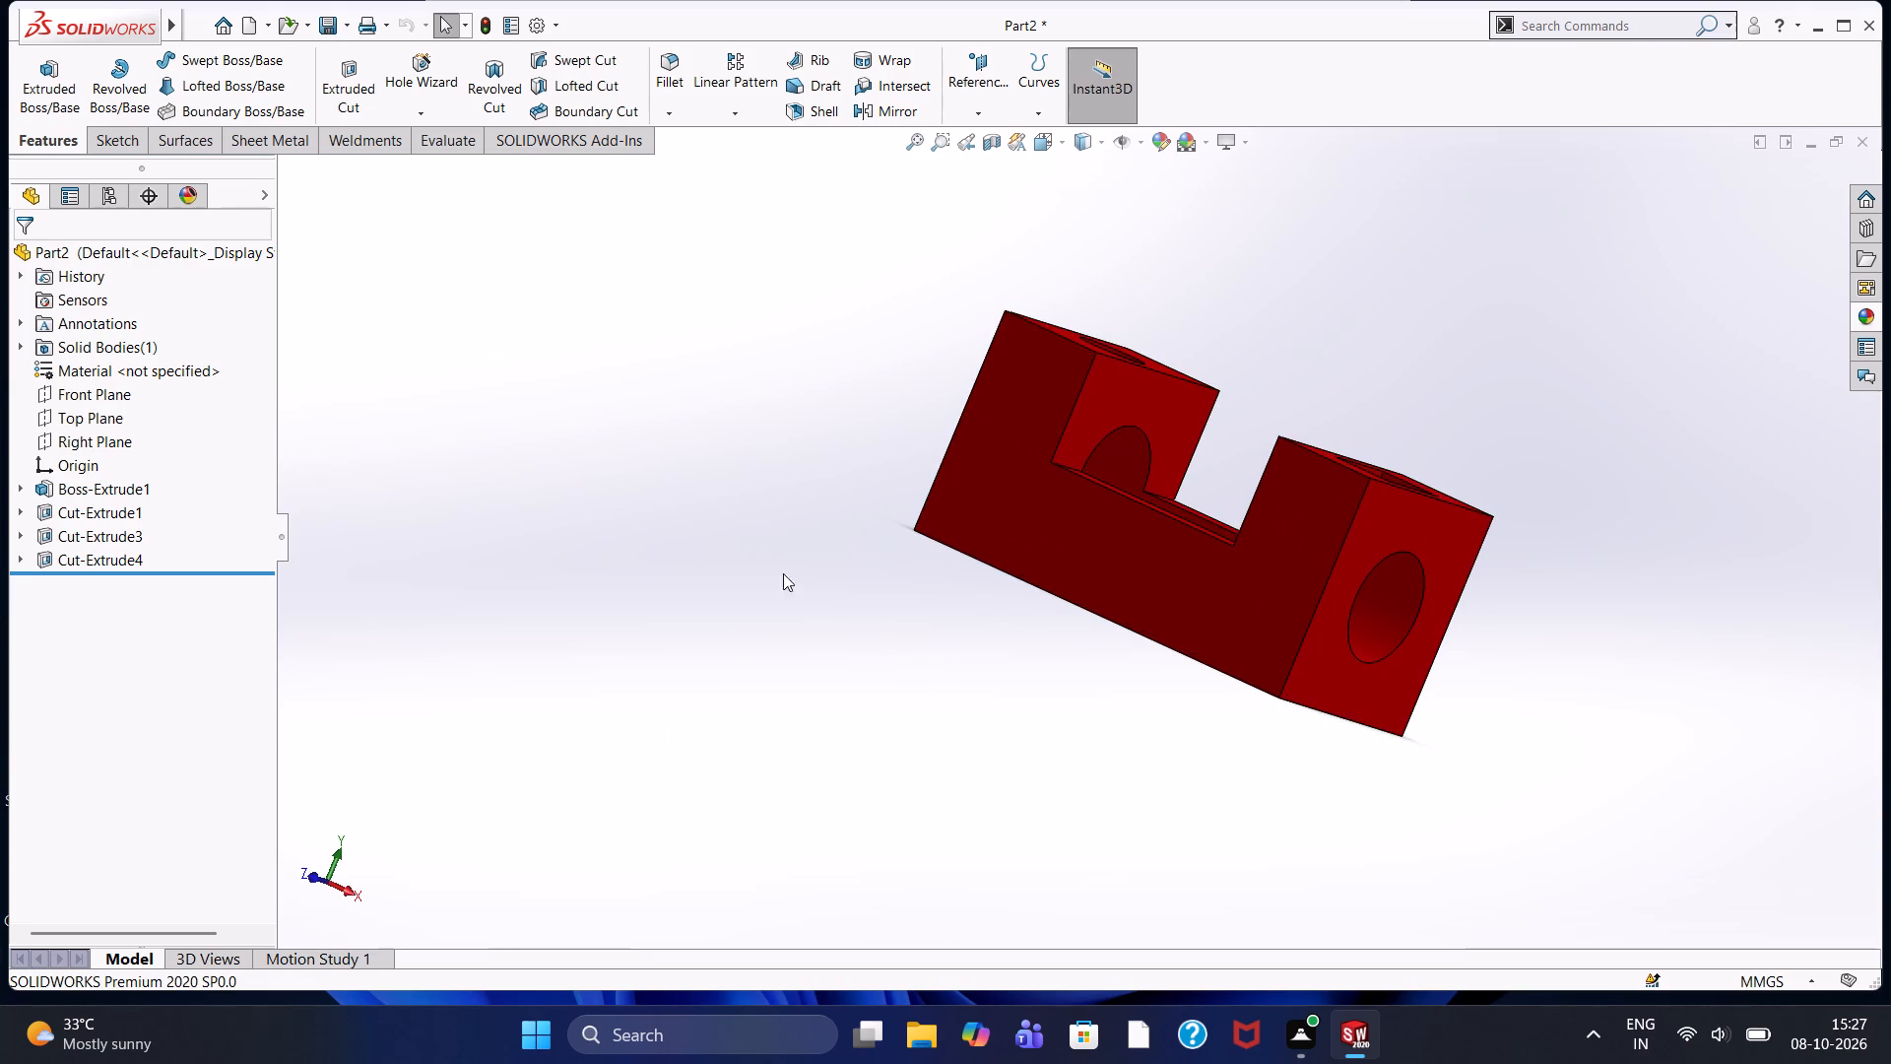
Examine the painted block's two bored end faces, plus the recesses on top of its uprights.
middle_click(1160, 772)
middle_click_drag(1152, 768, 1138, 764)
middle_click_drag(1129, 759, 1042, 607)
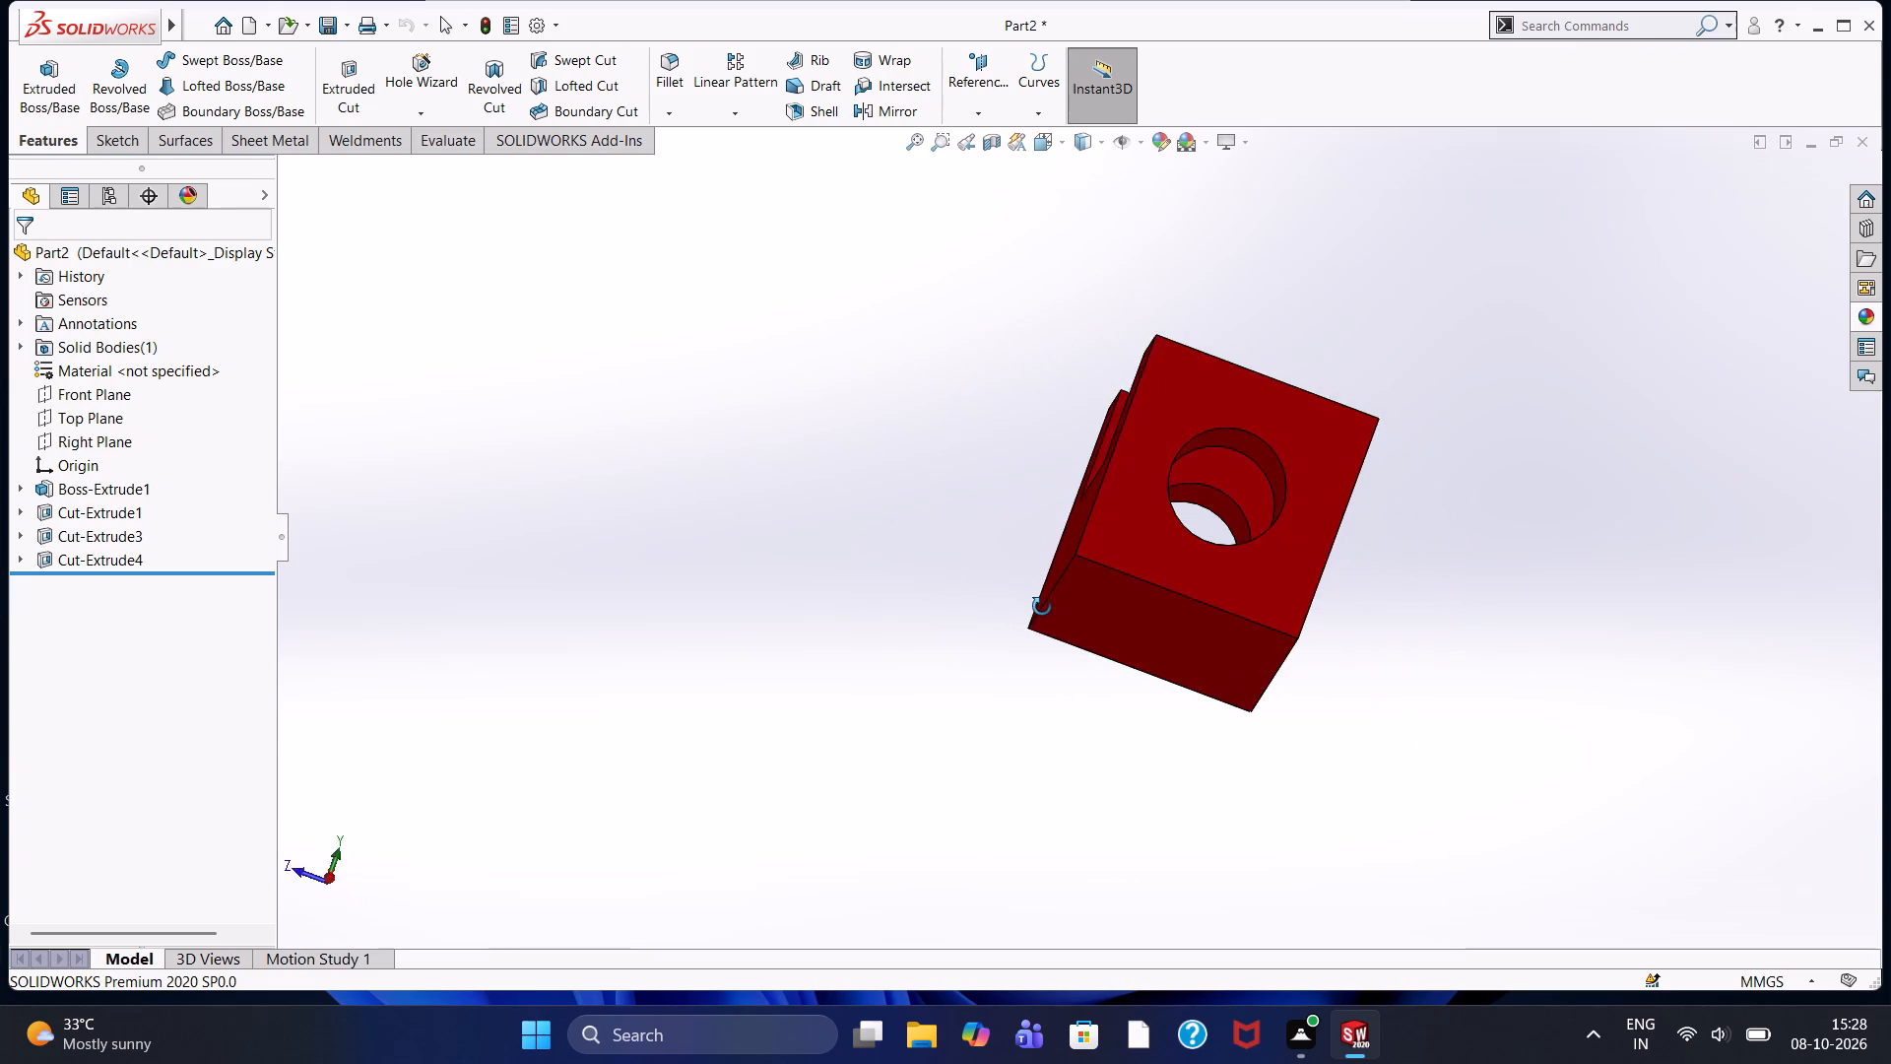
middle_click_drag(1042, 607, 991, 661)
middle_click(990, 662)
middle_click_drag(990, 662, 1035, 672)
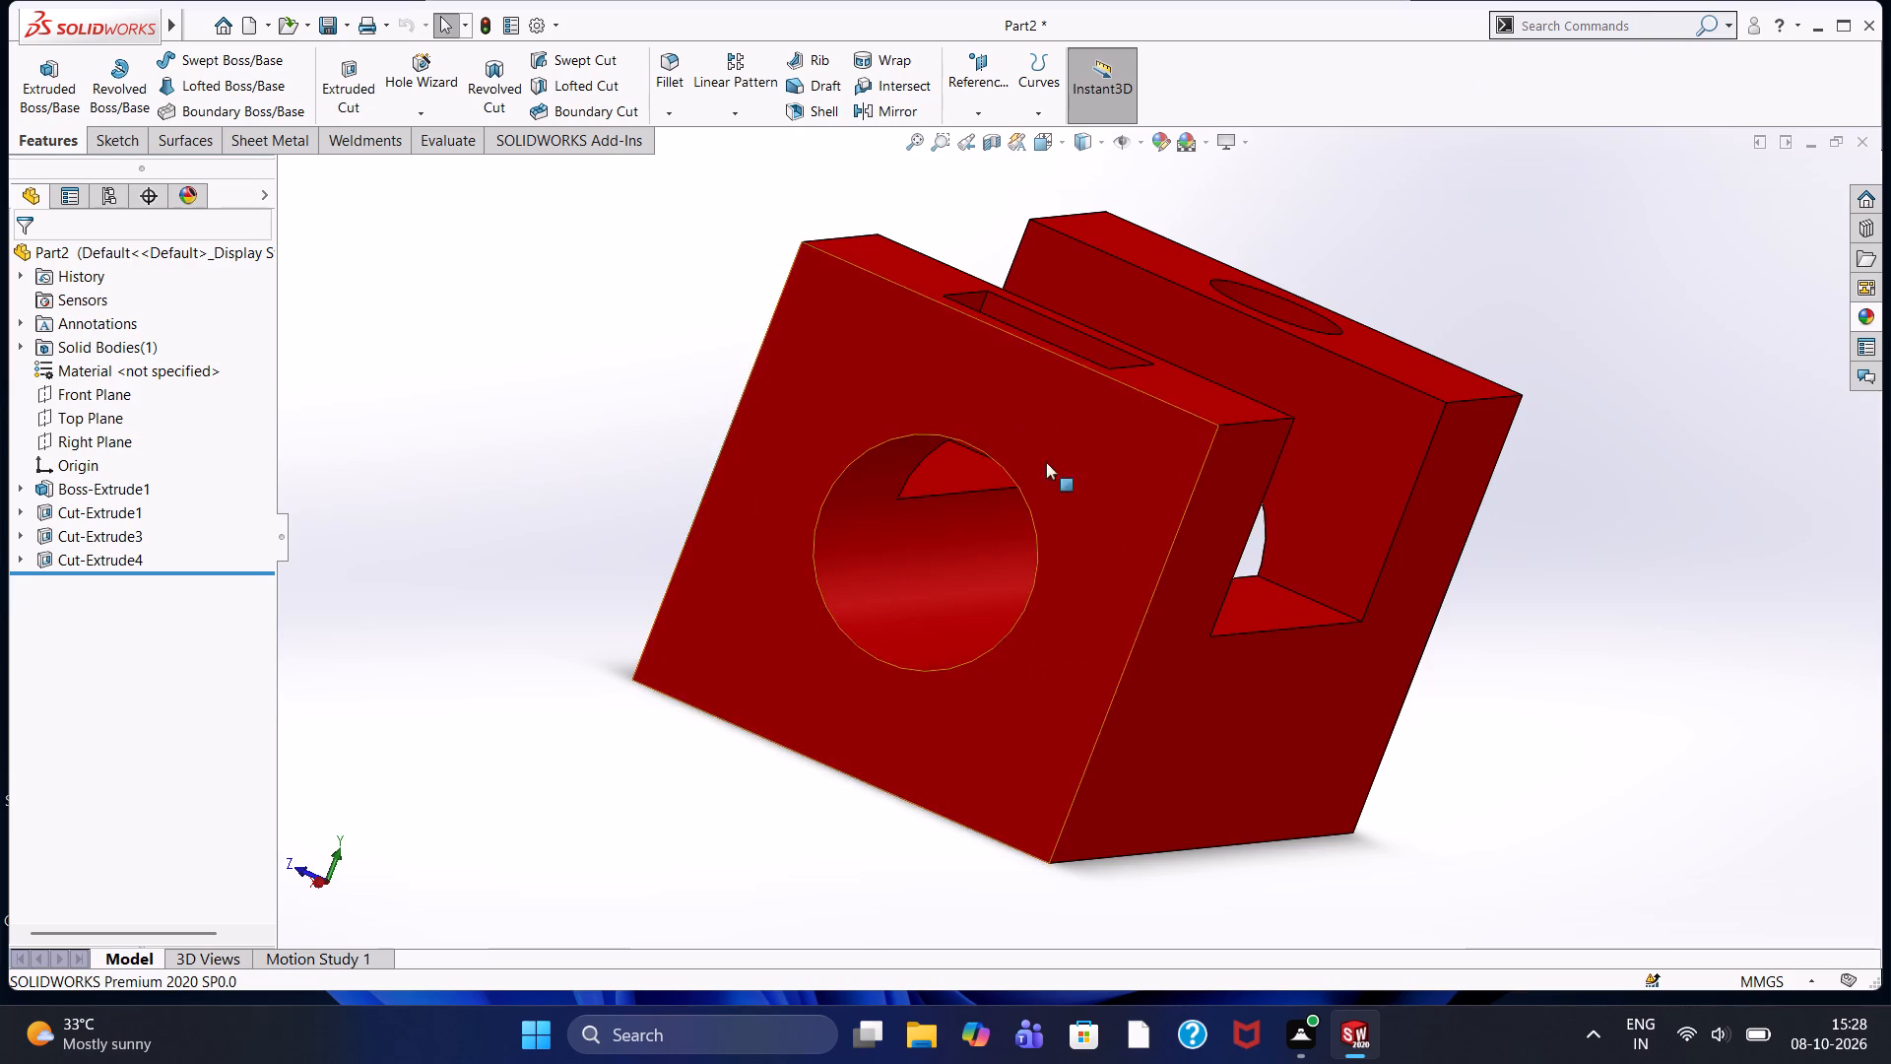
scroll(885, 540, "up", 3)
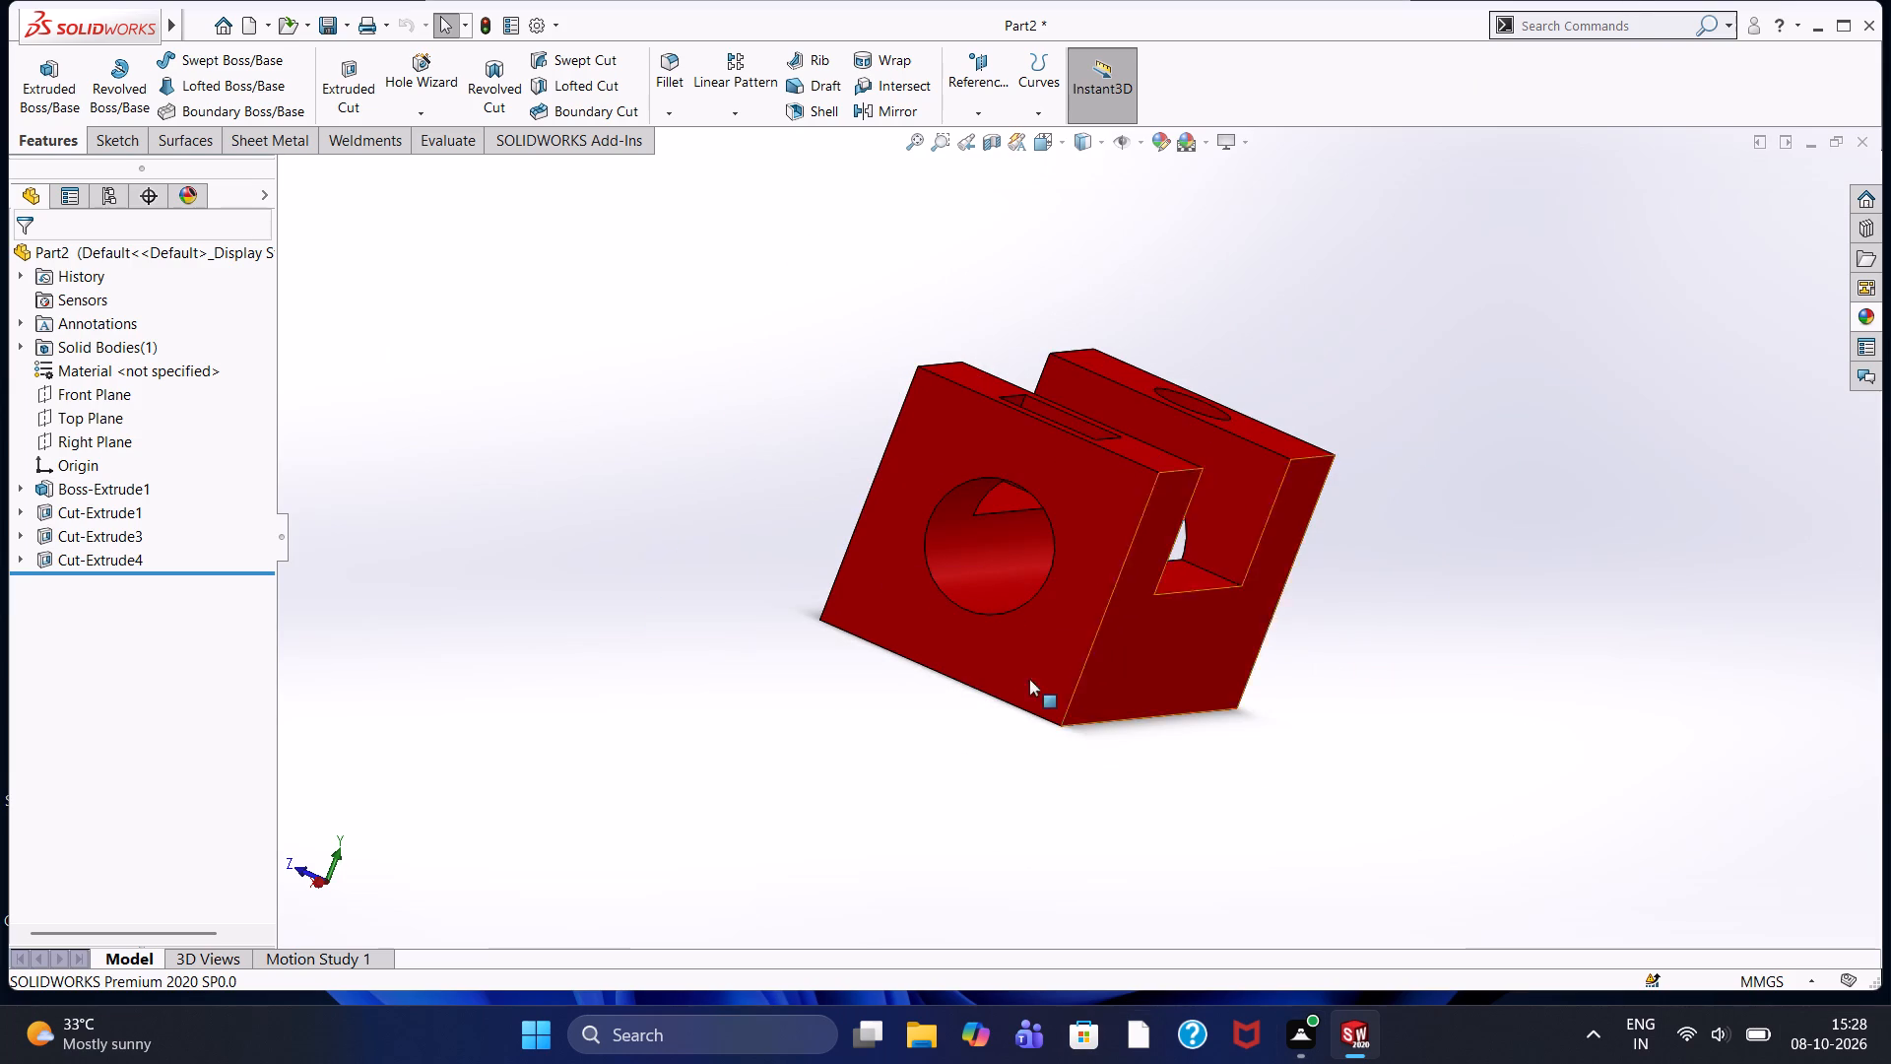
scroll(980, 705, "down", 2)
scroll(1148, 515, "up", 2)
scroll(1227, 484, "down", 3)
middle_click_drag(1528, 545, 1489, 510)
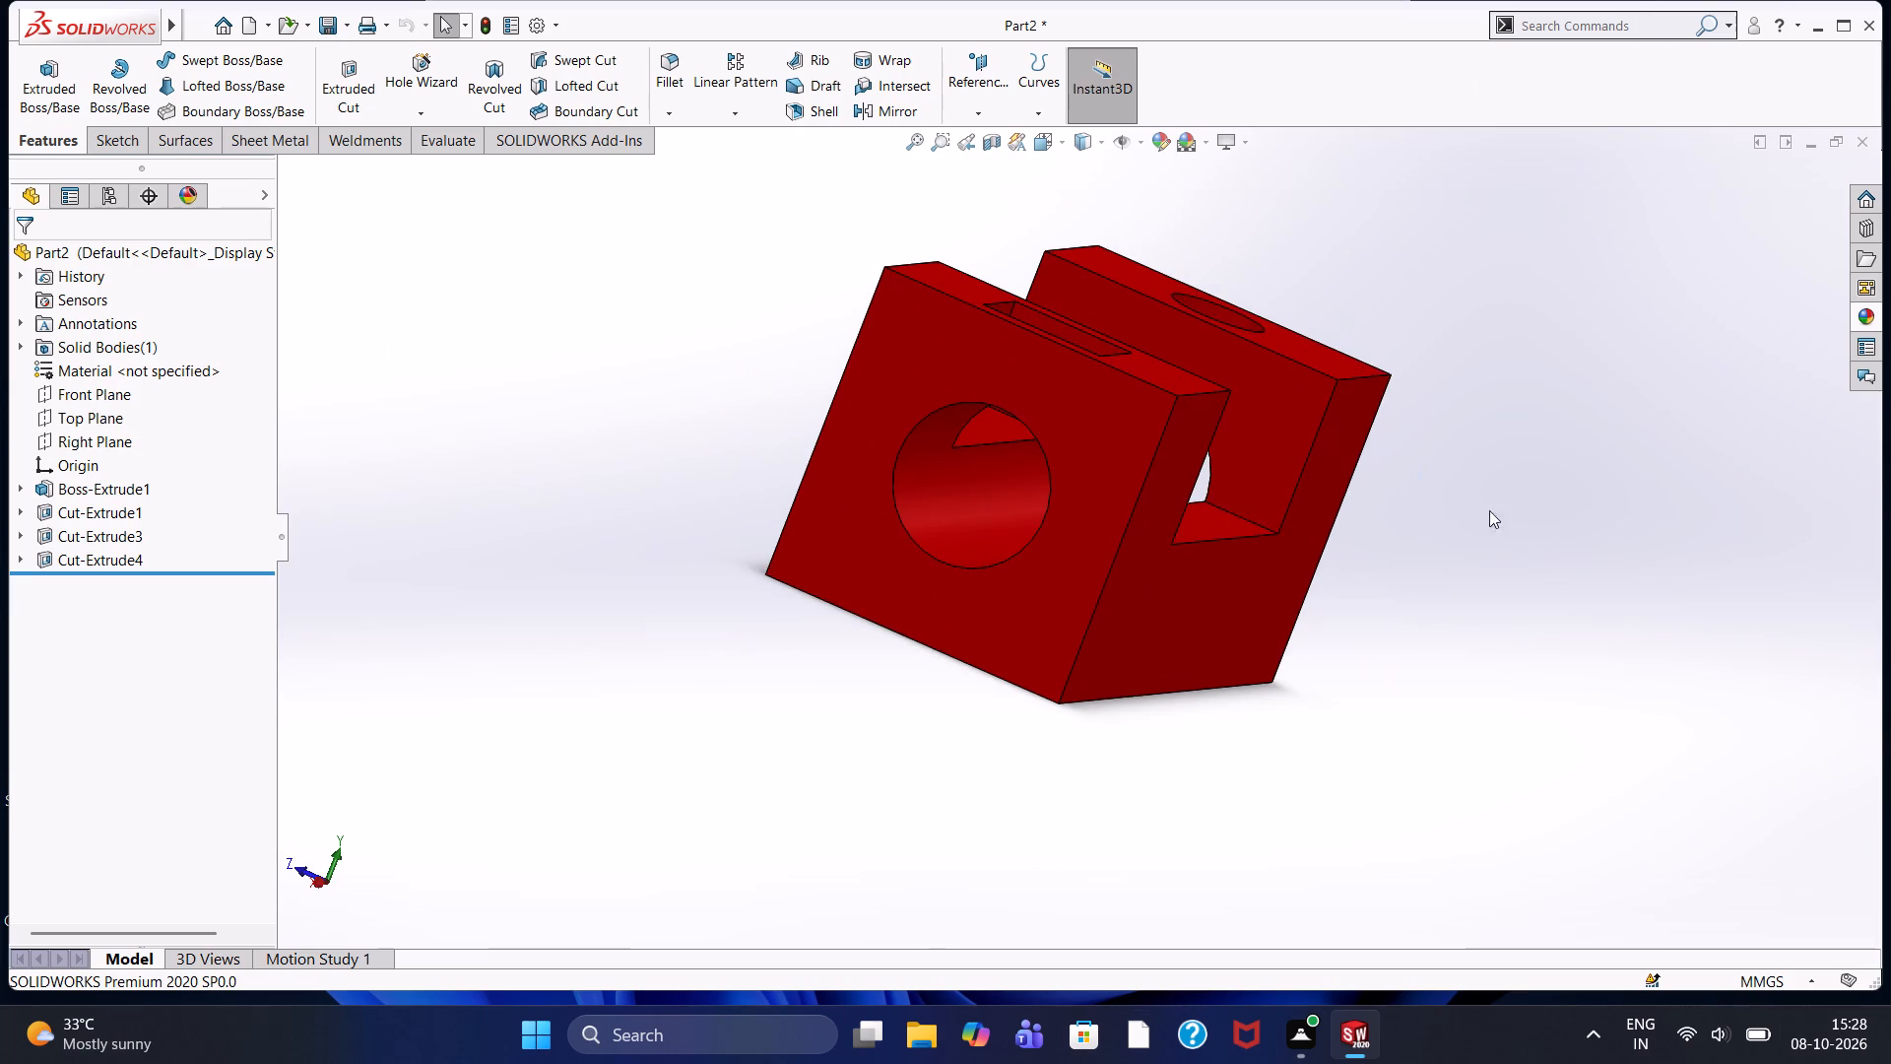
middle_click_drag(1489, 510, 1127, 520)
scroll(1068, 414, "up", 3)
scroll(1072, 422, "down", 1)
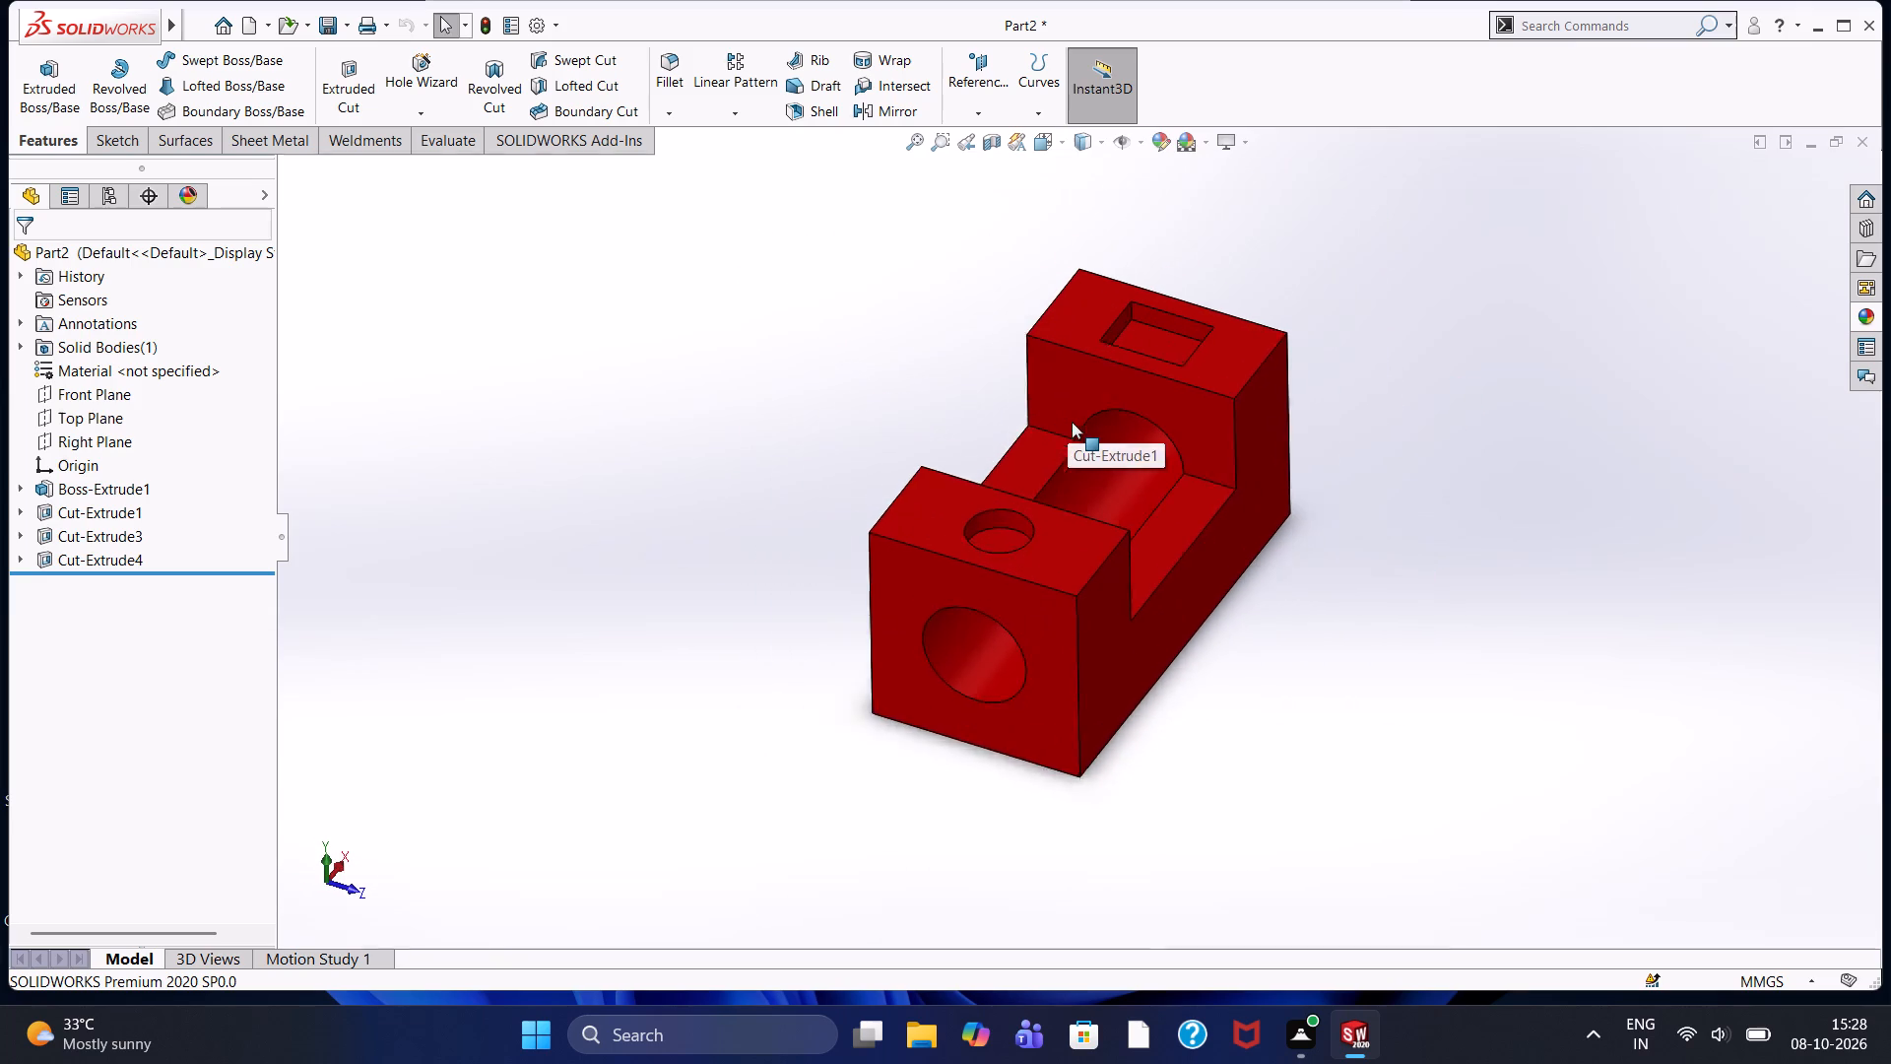
Start a 1 mm radius fillet on both long bore-channel edges, the bore's outer edge at the round-recess end, and the round recess rim.
scroll(1072, 422, "down", 2)
left_click(665, 55)
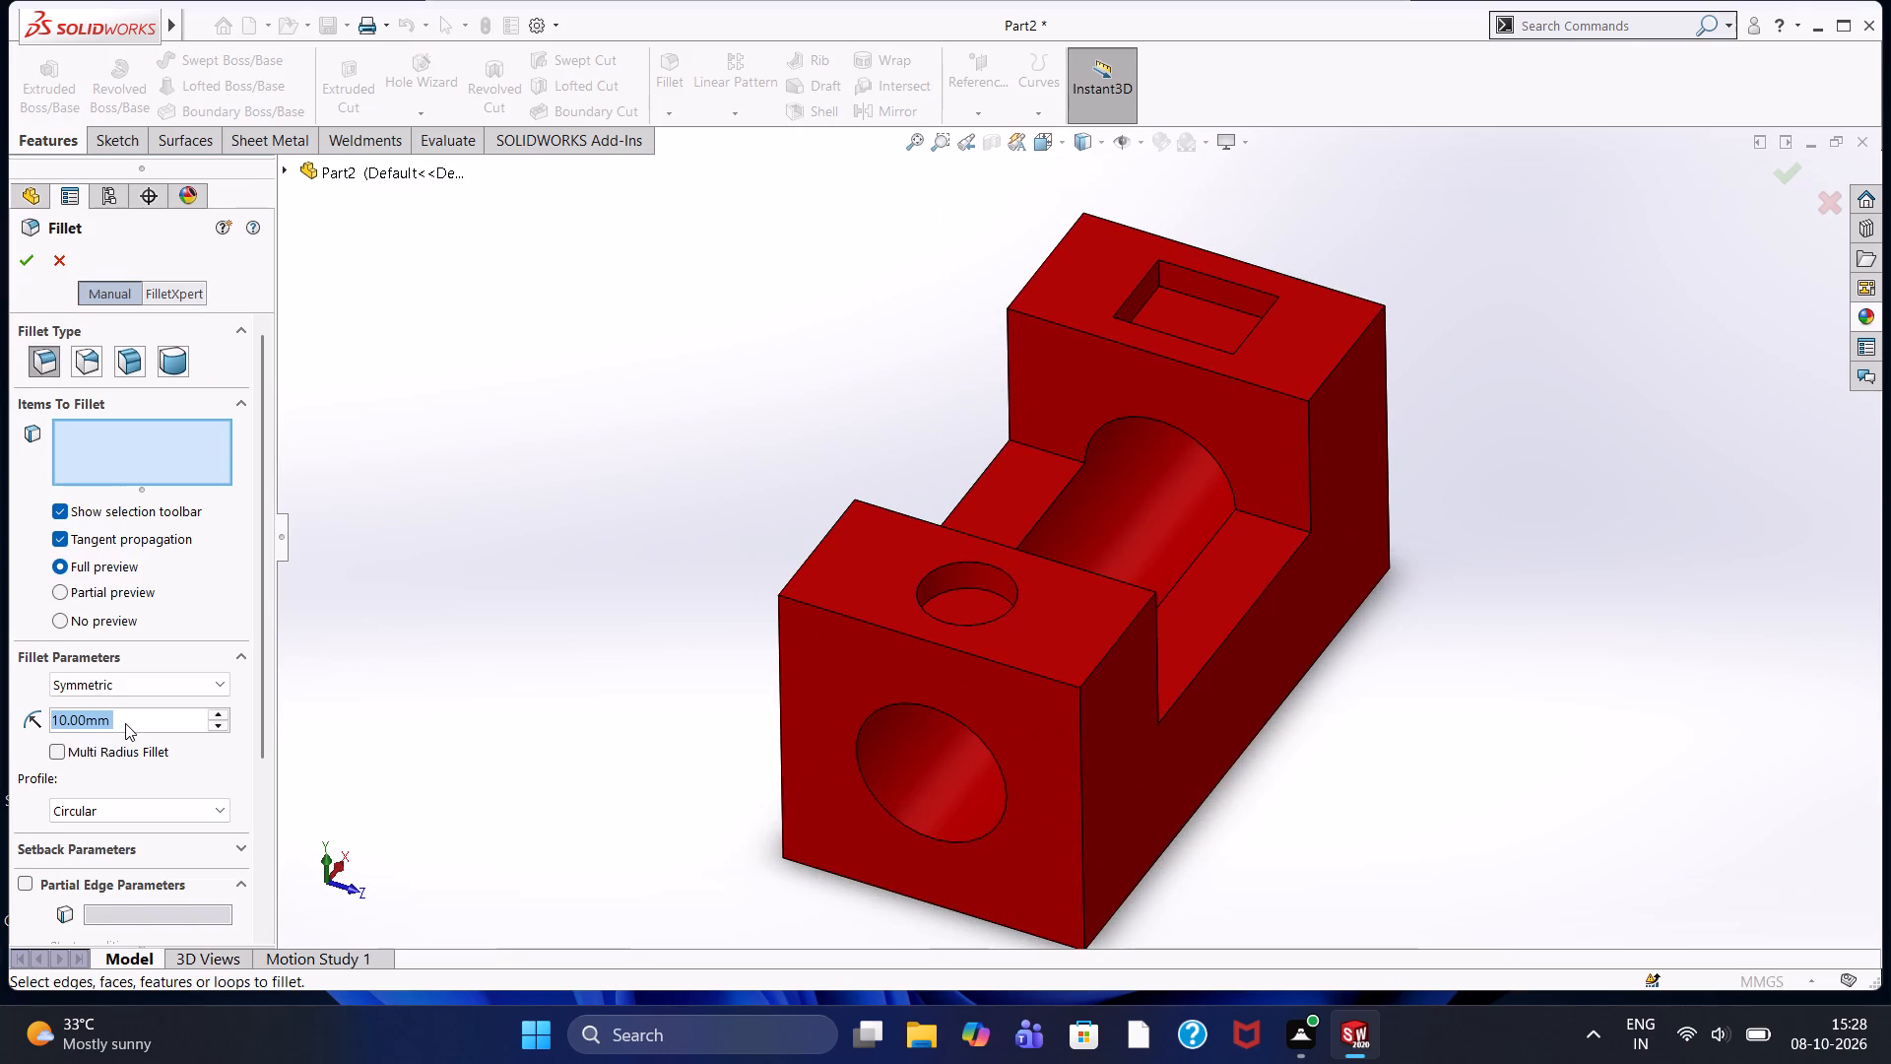
left_click(127, 711)
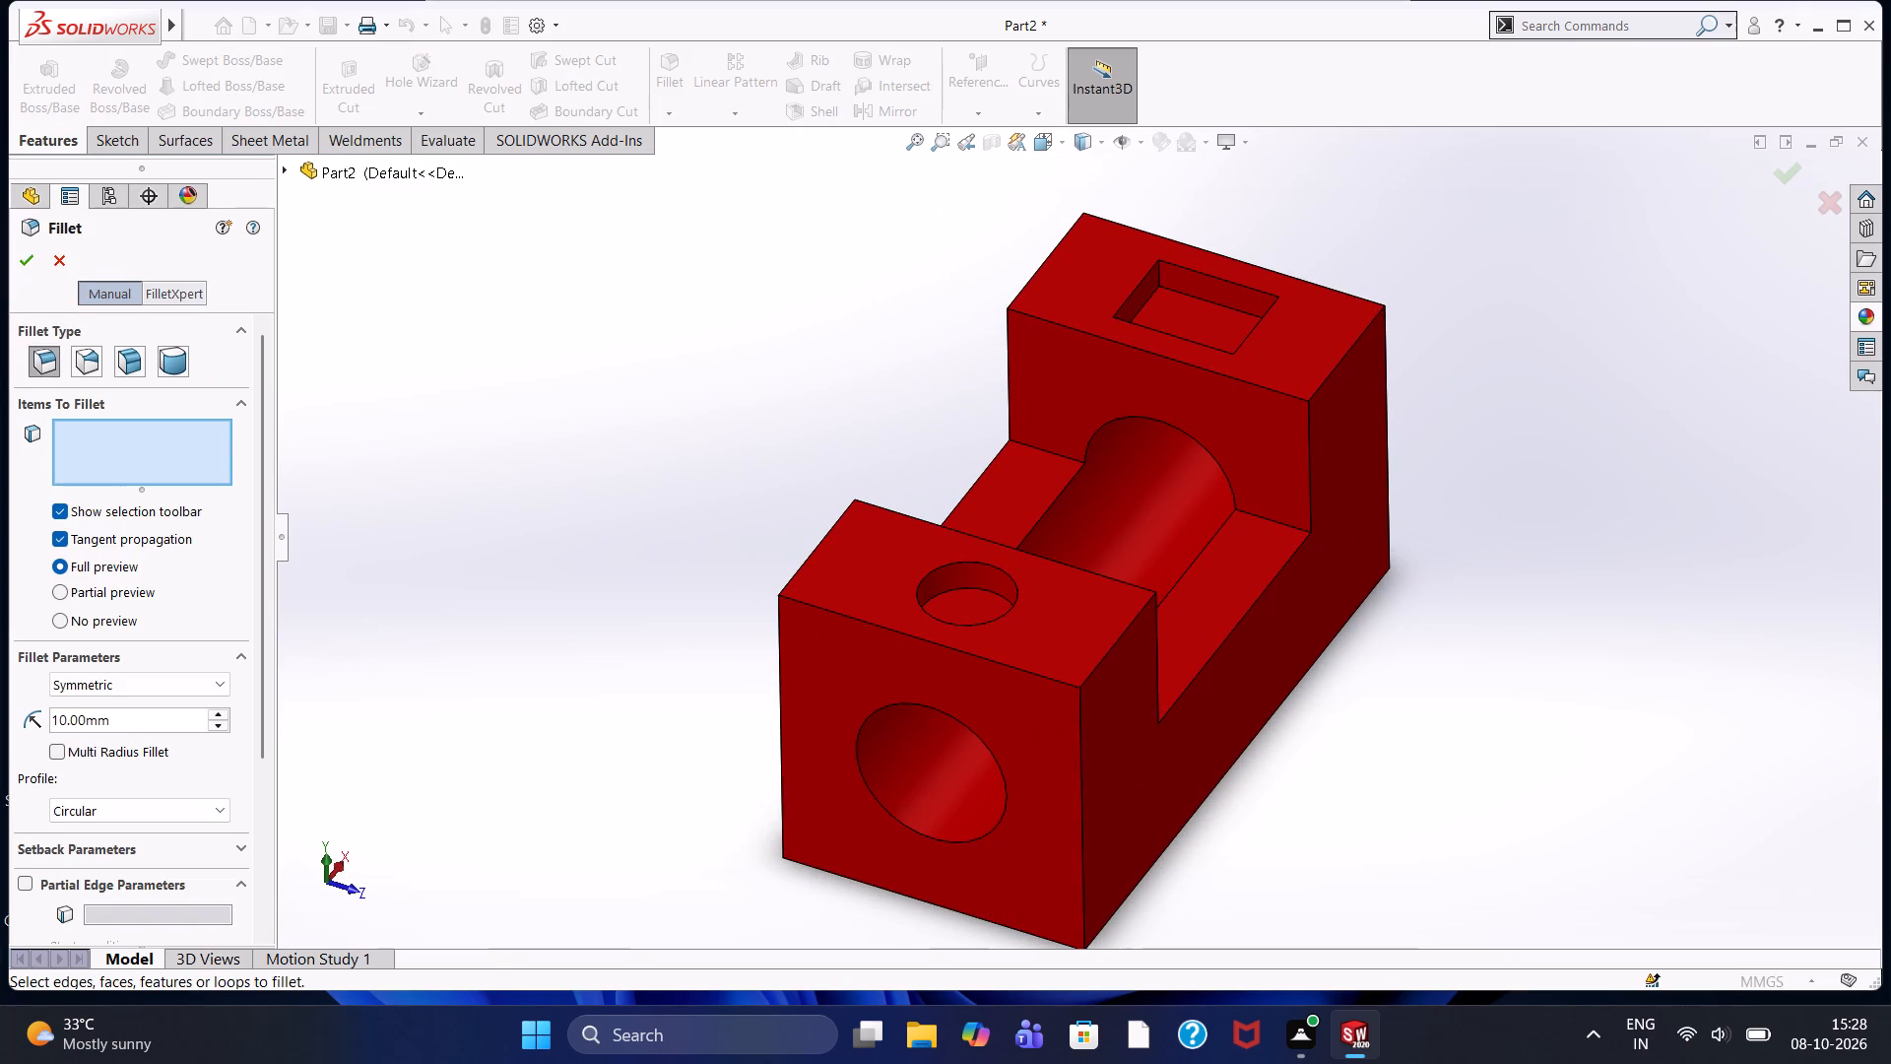
left_click_drag(173, 715, 0, 699)
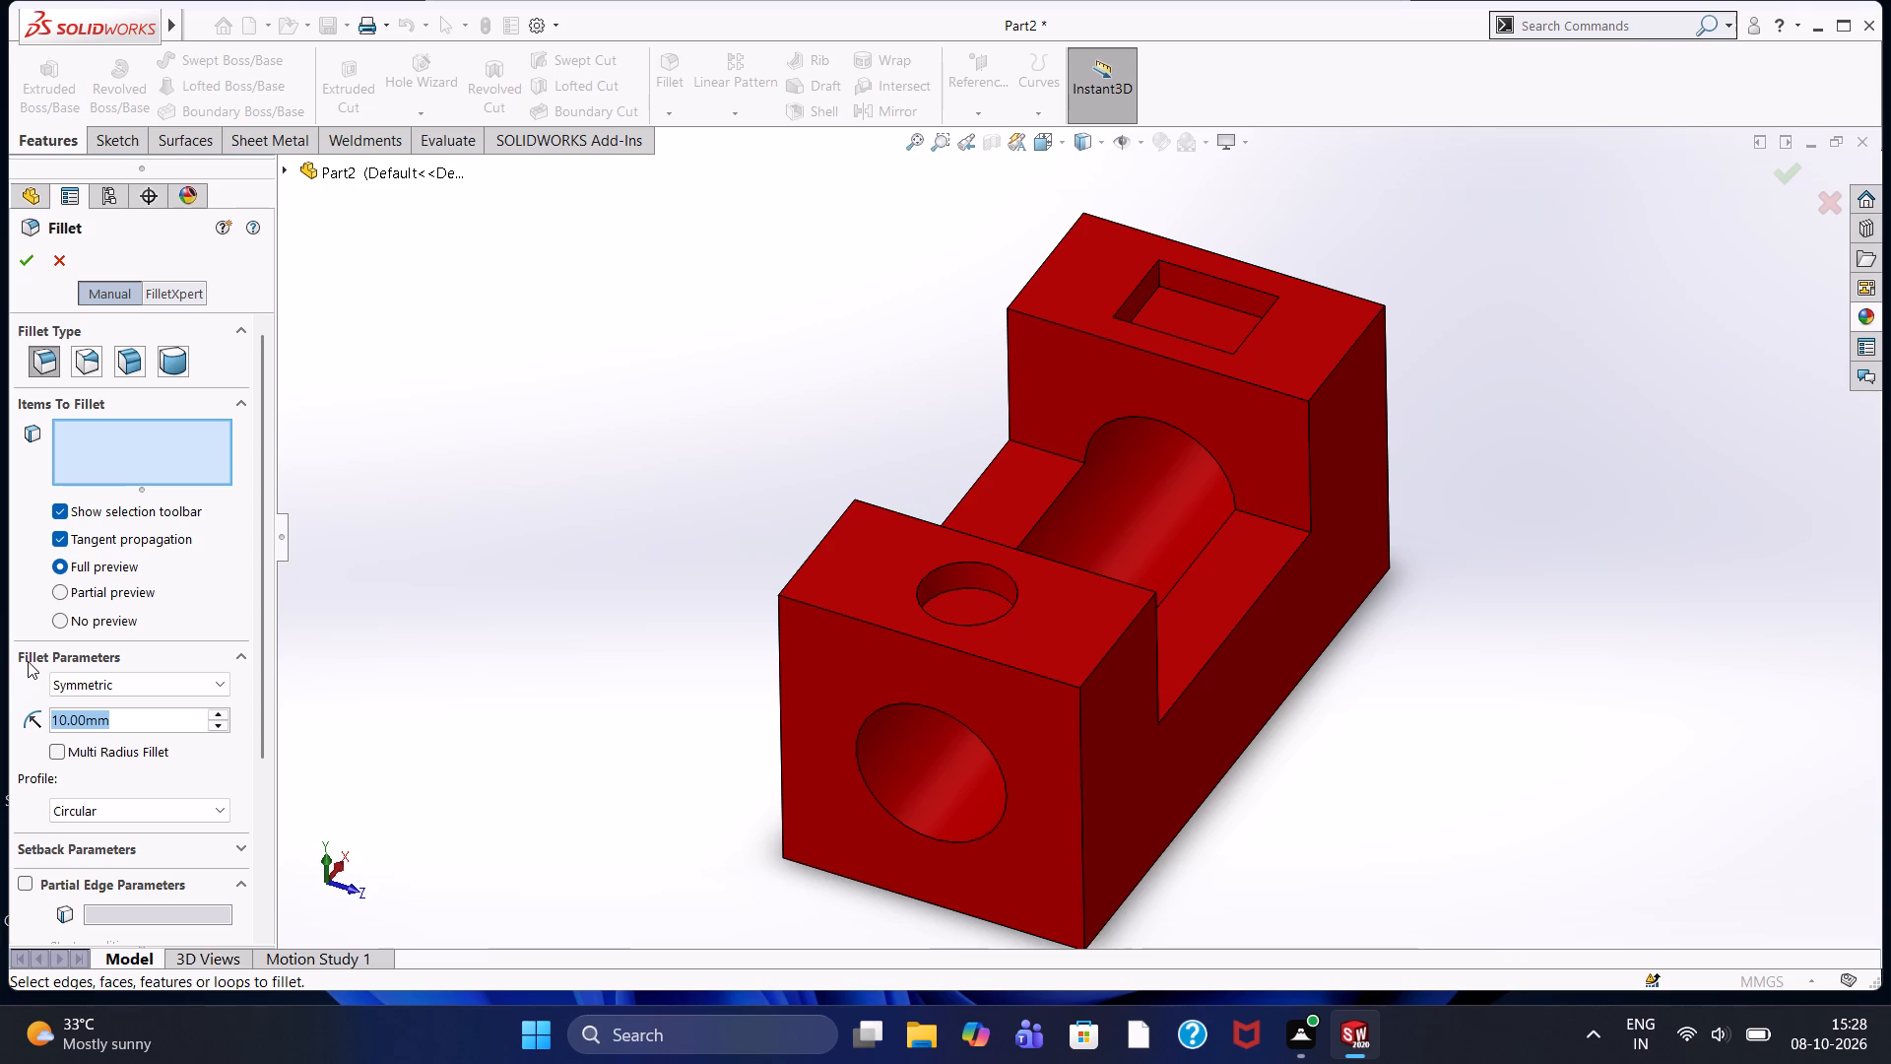
key("1")
key("Return")
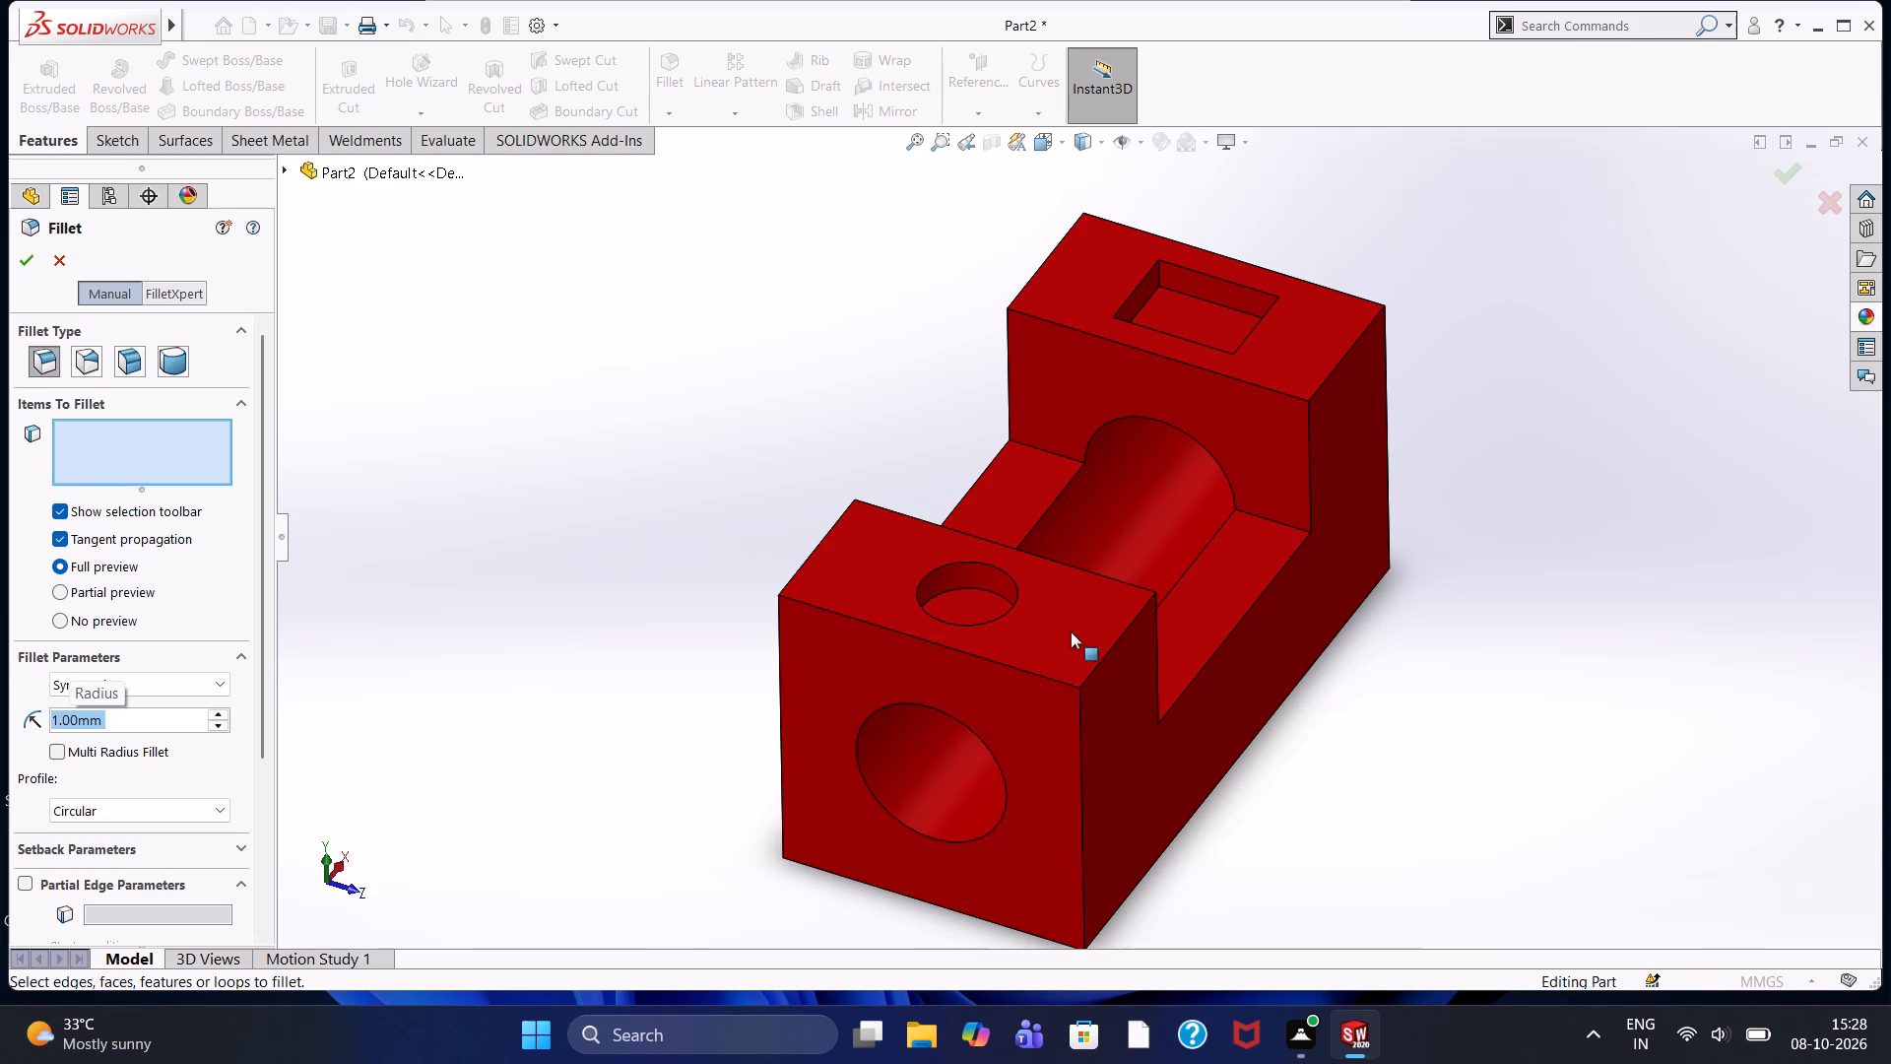
left_click(1067, 486)
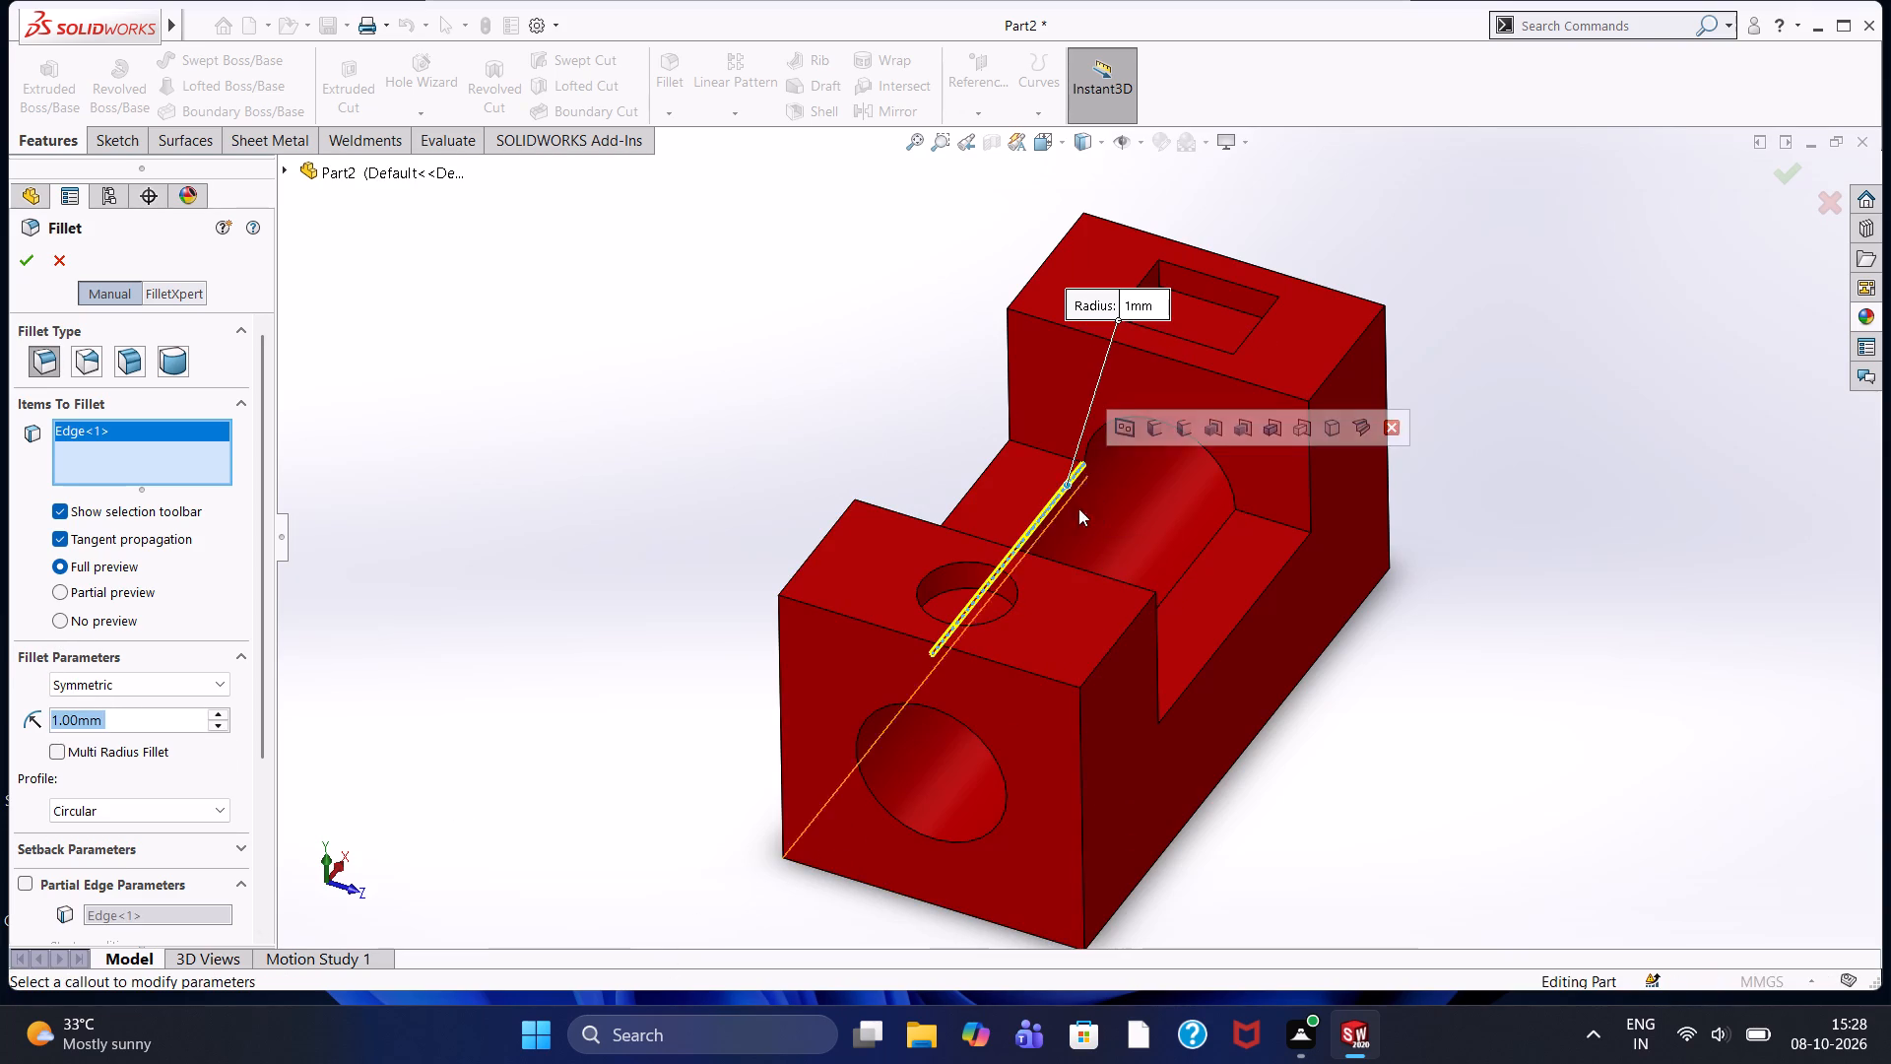
left_click(1179, 576)
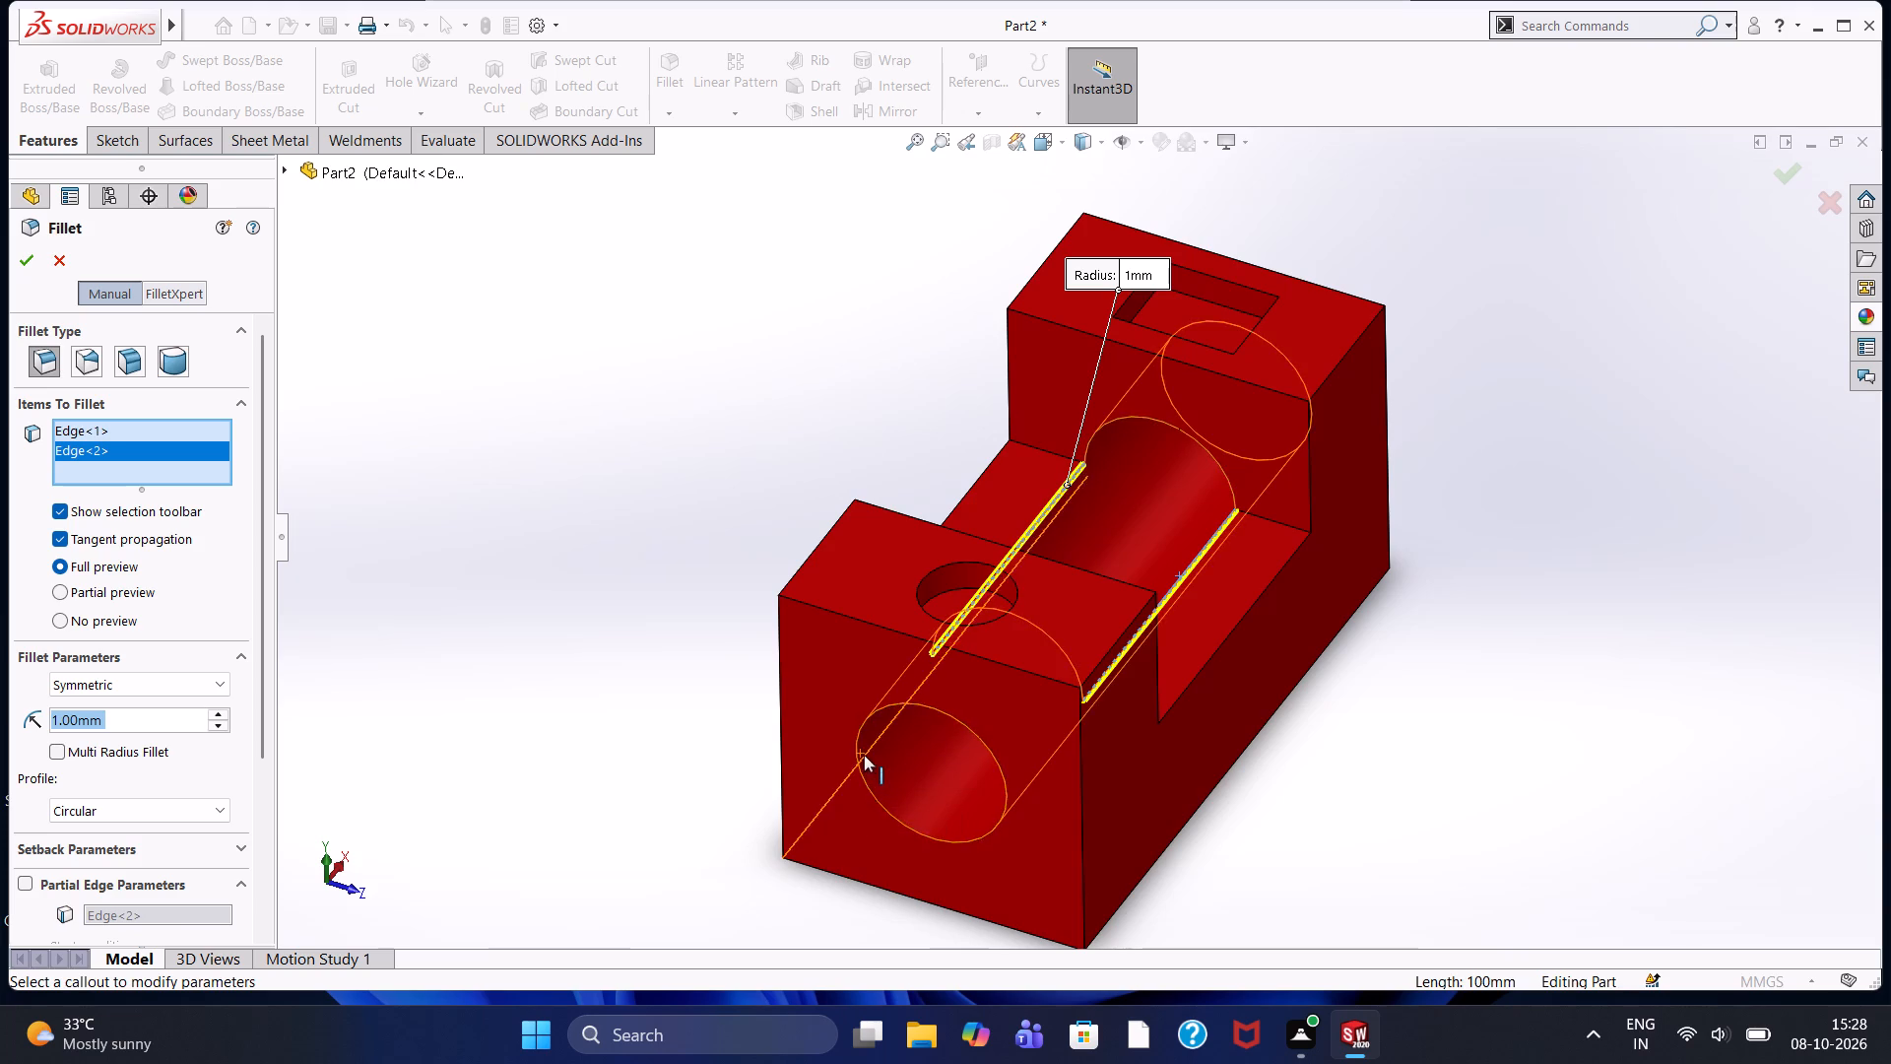
left_click(904, 708)
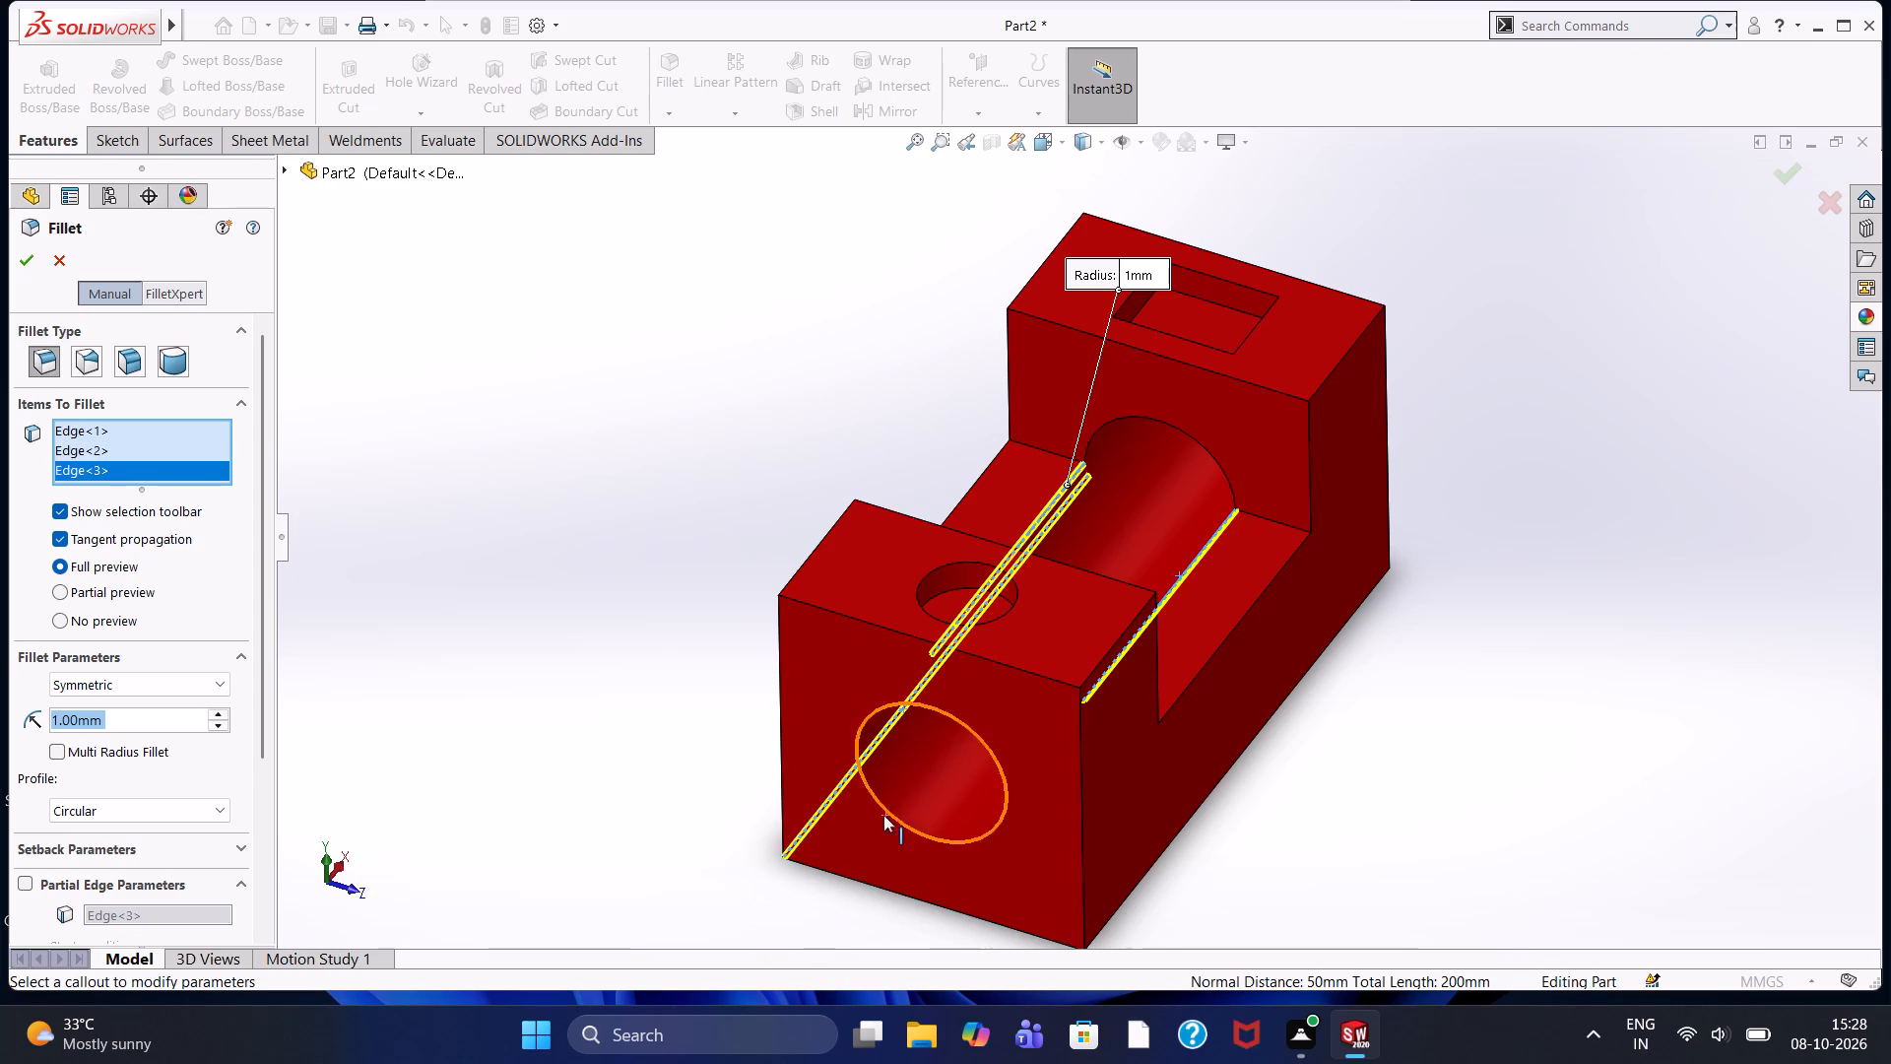
right_click(158, 470)
left_click(168, 501)
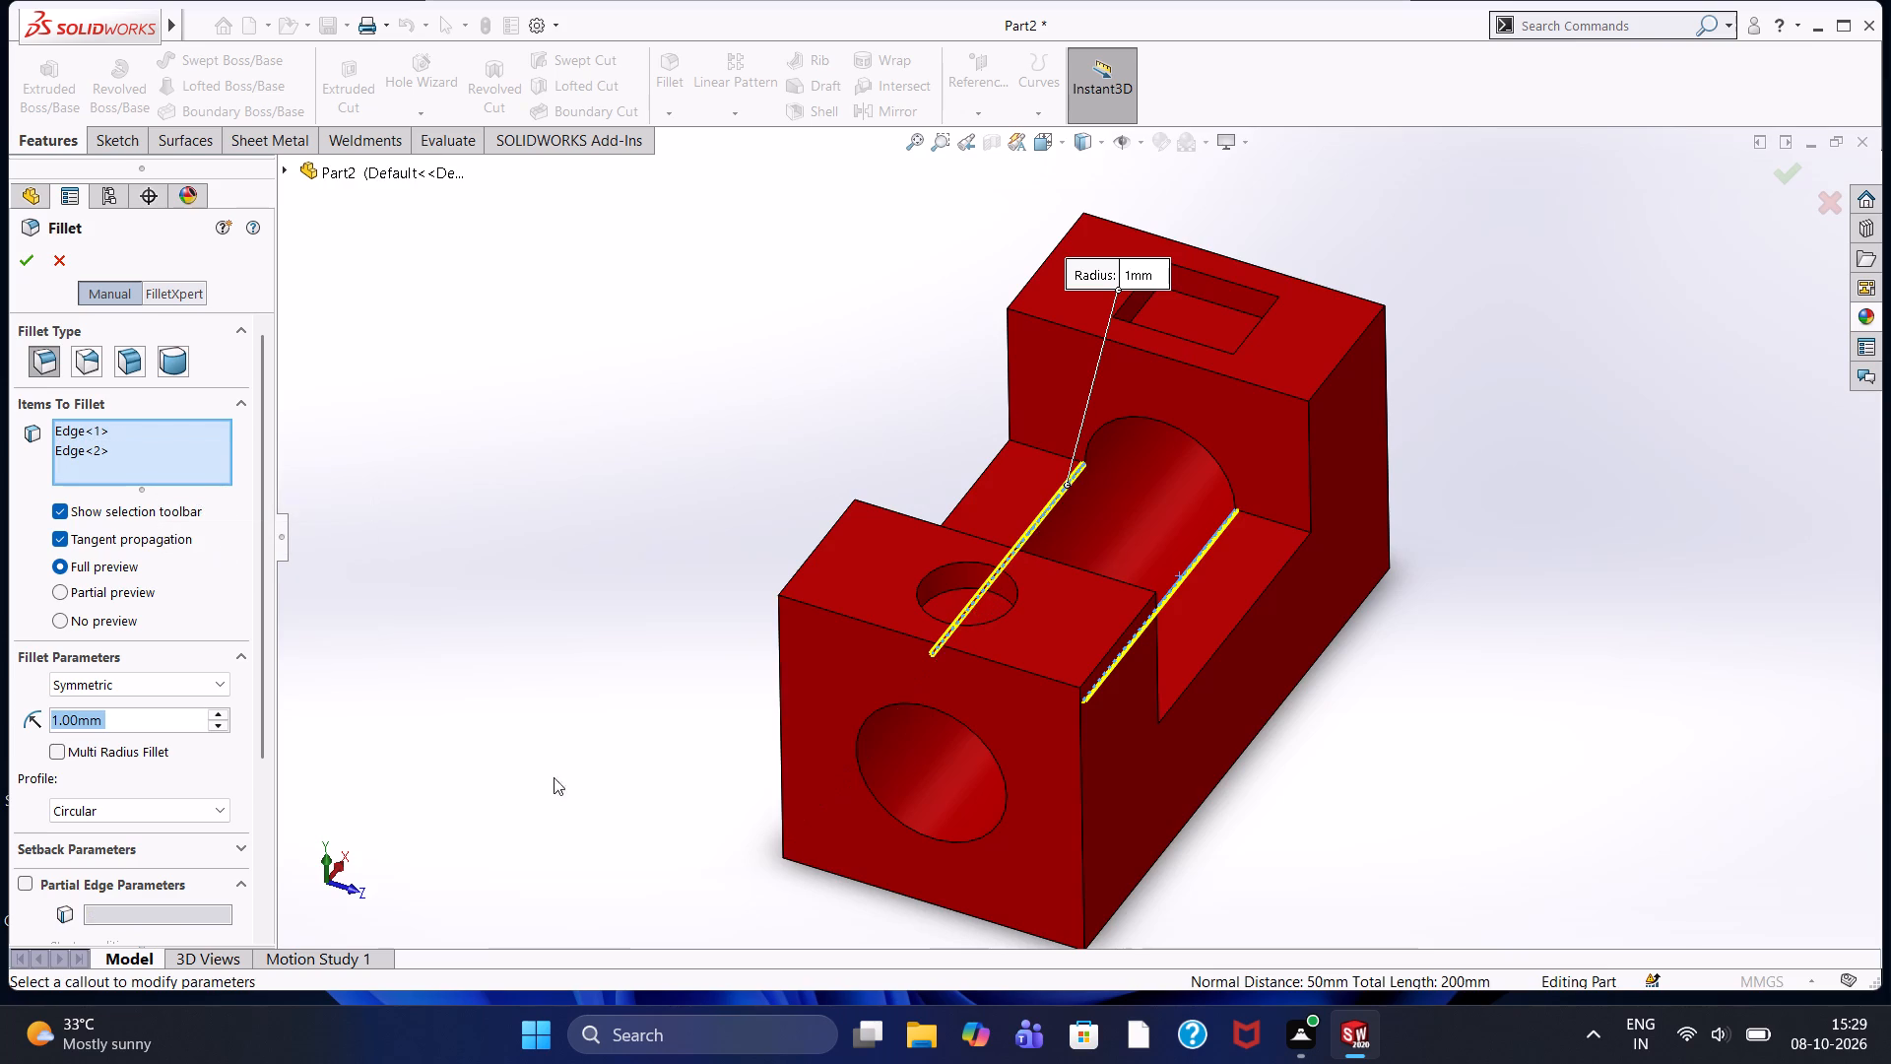
left_click(948, 714)
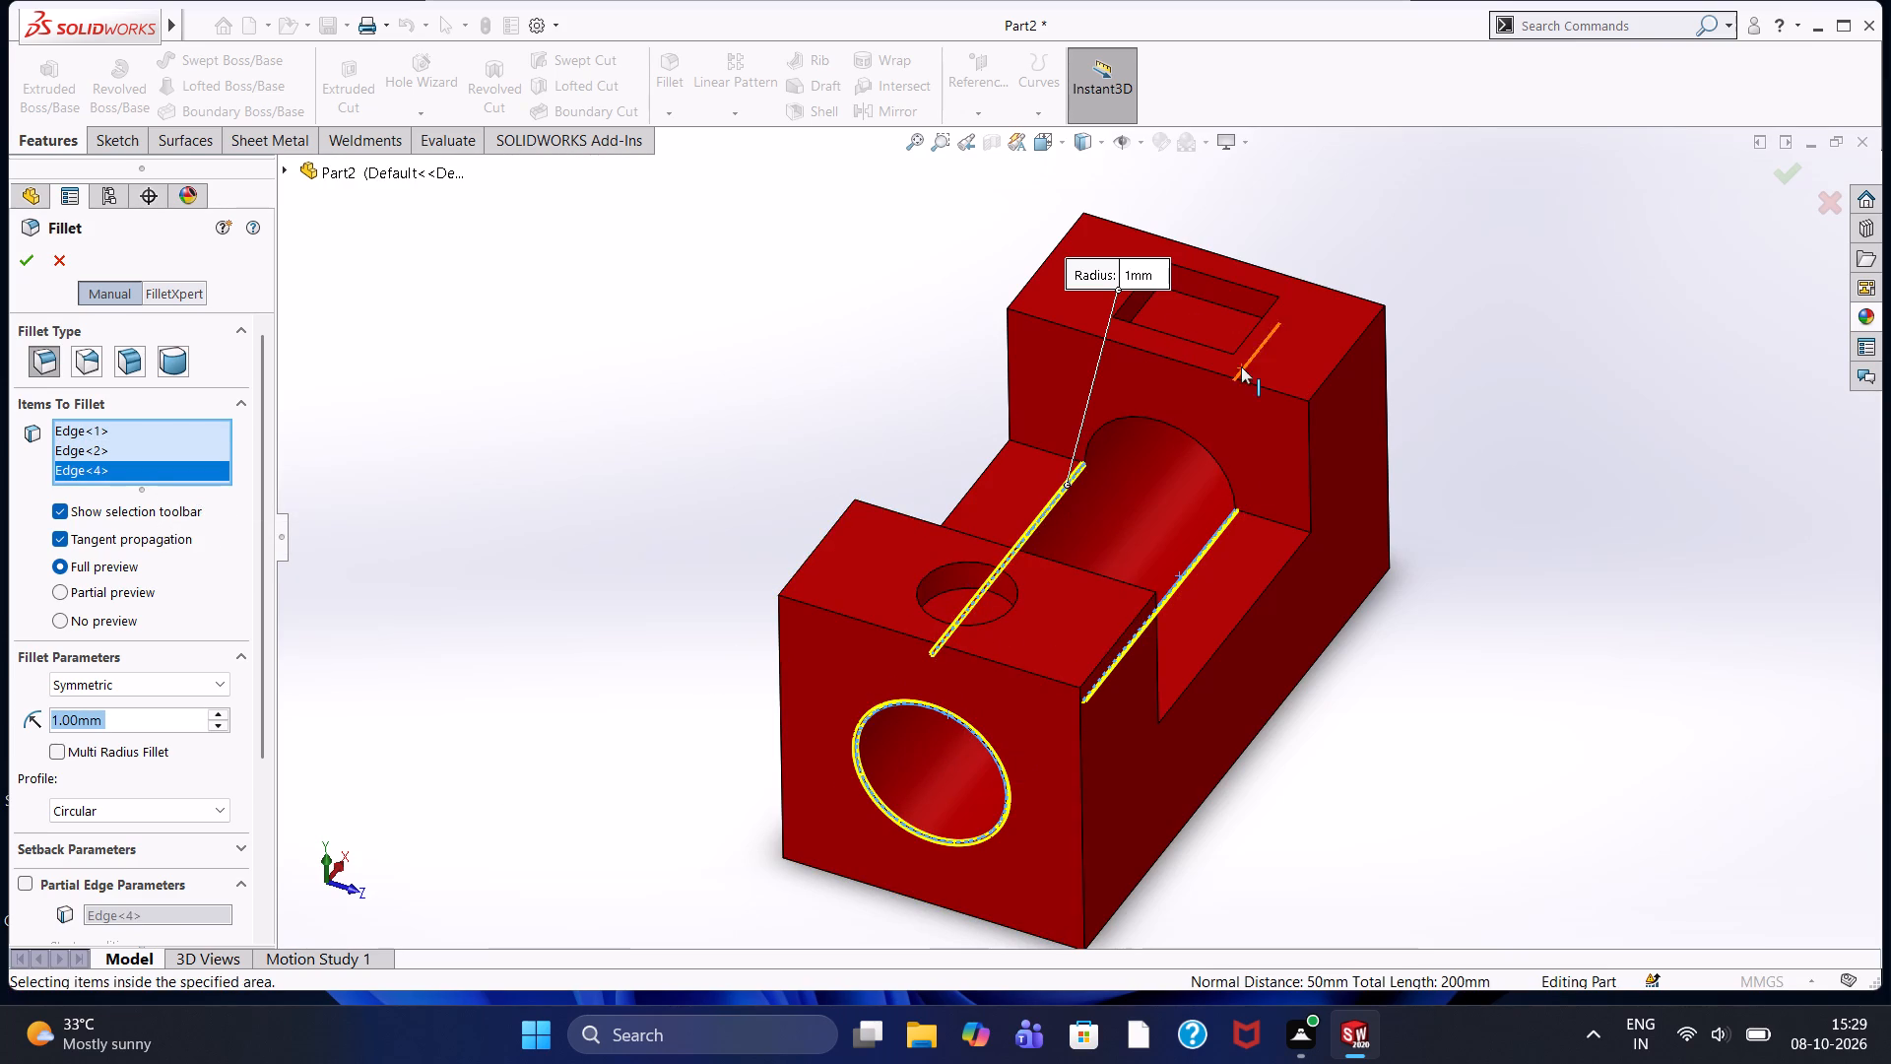
left_click(927, 571)
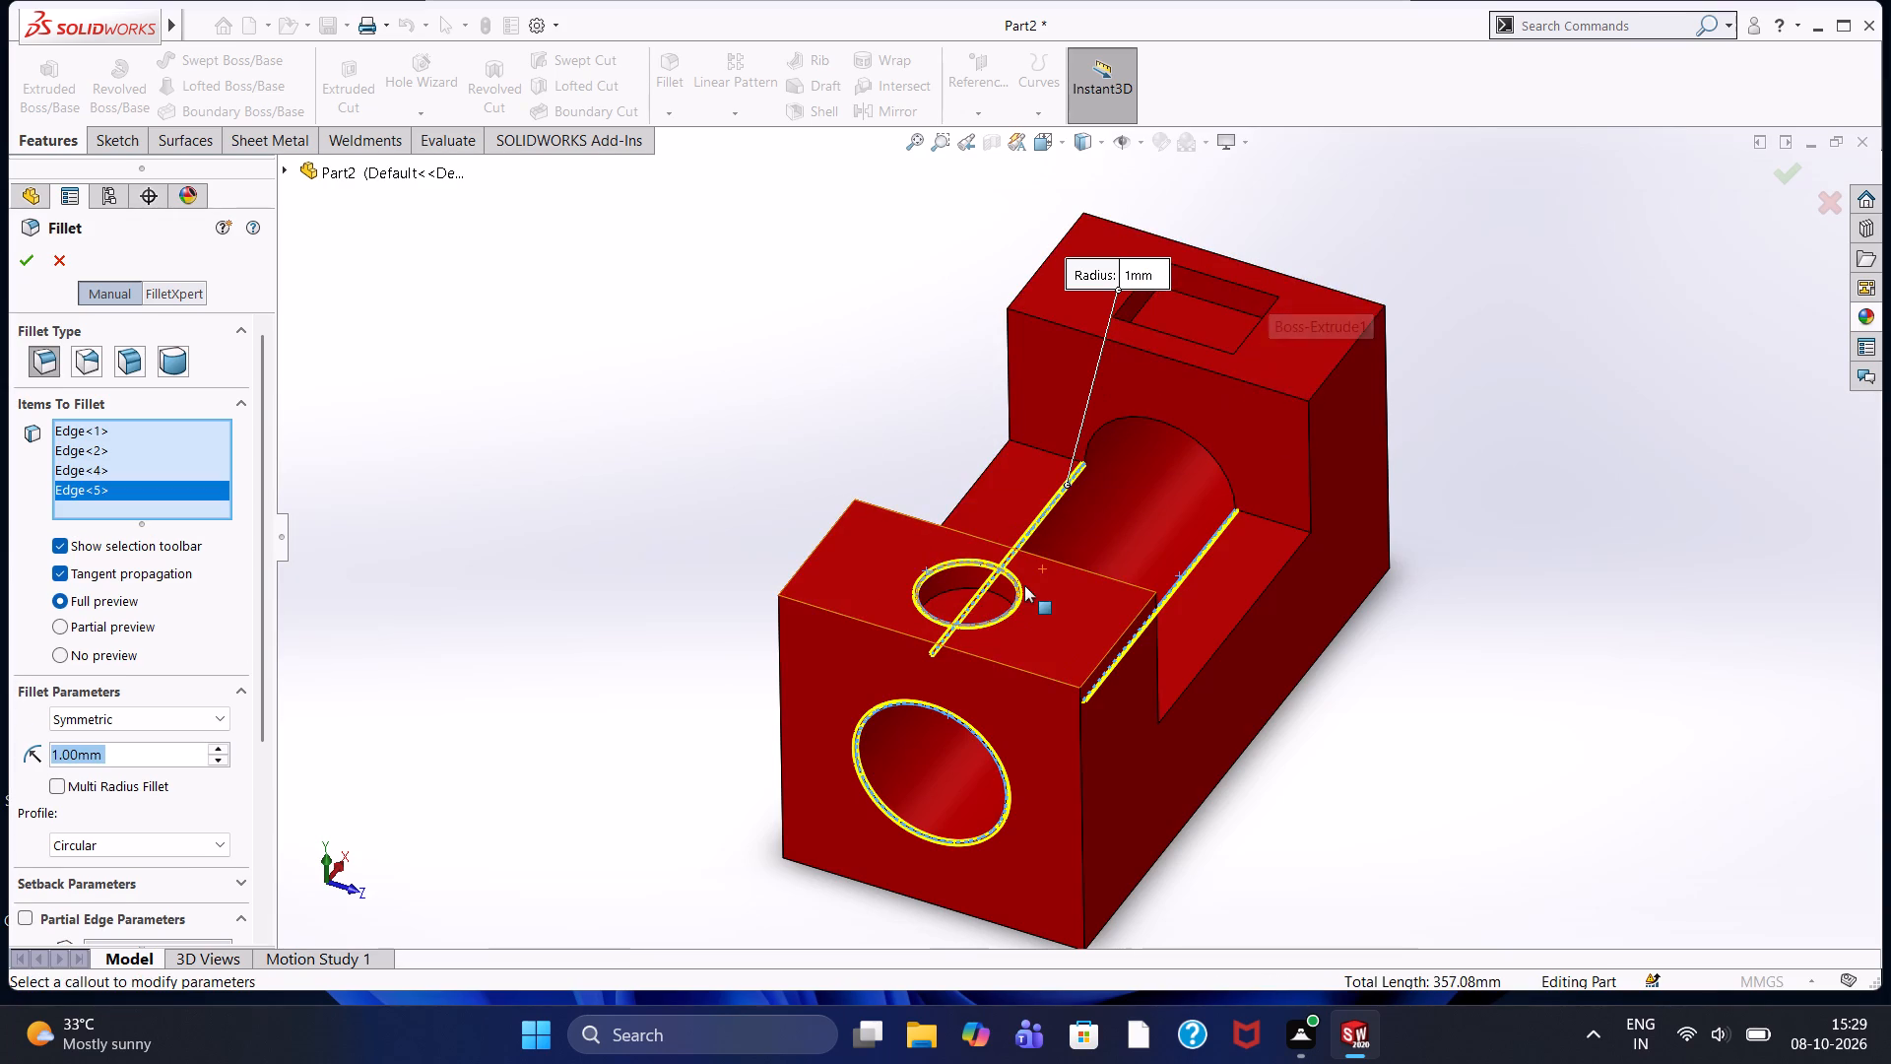
Add all four rim edges of the rectangular recess to the 1 mm fillet selection.
scroll(1169, 368, "up", 2)
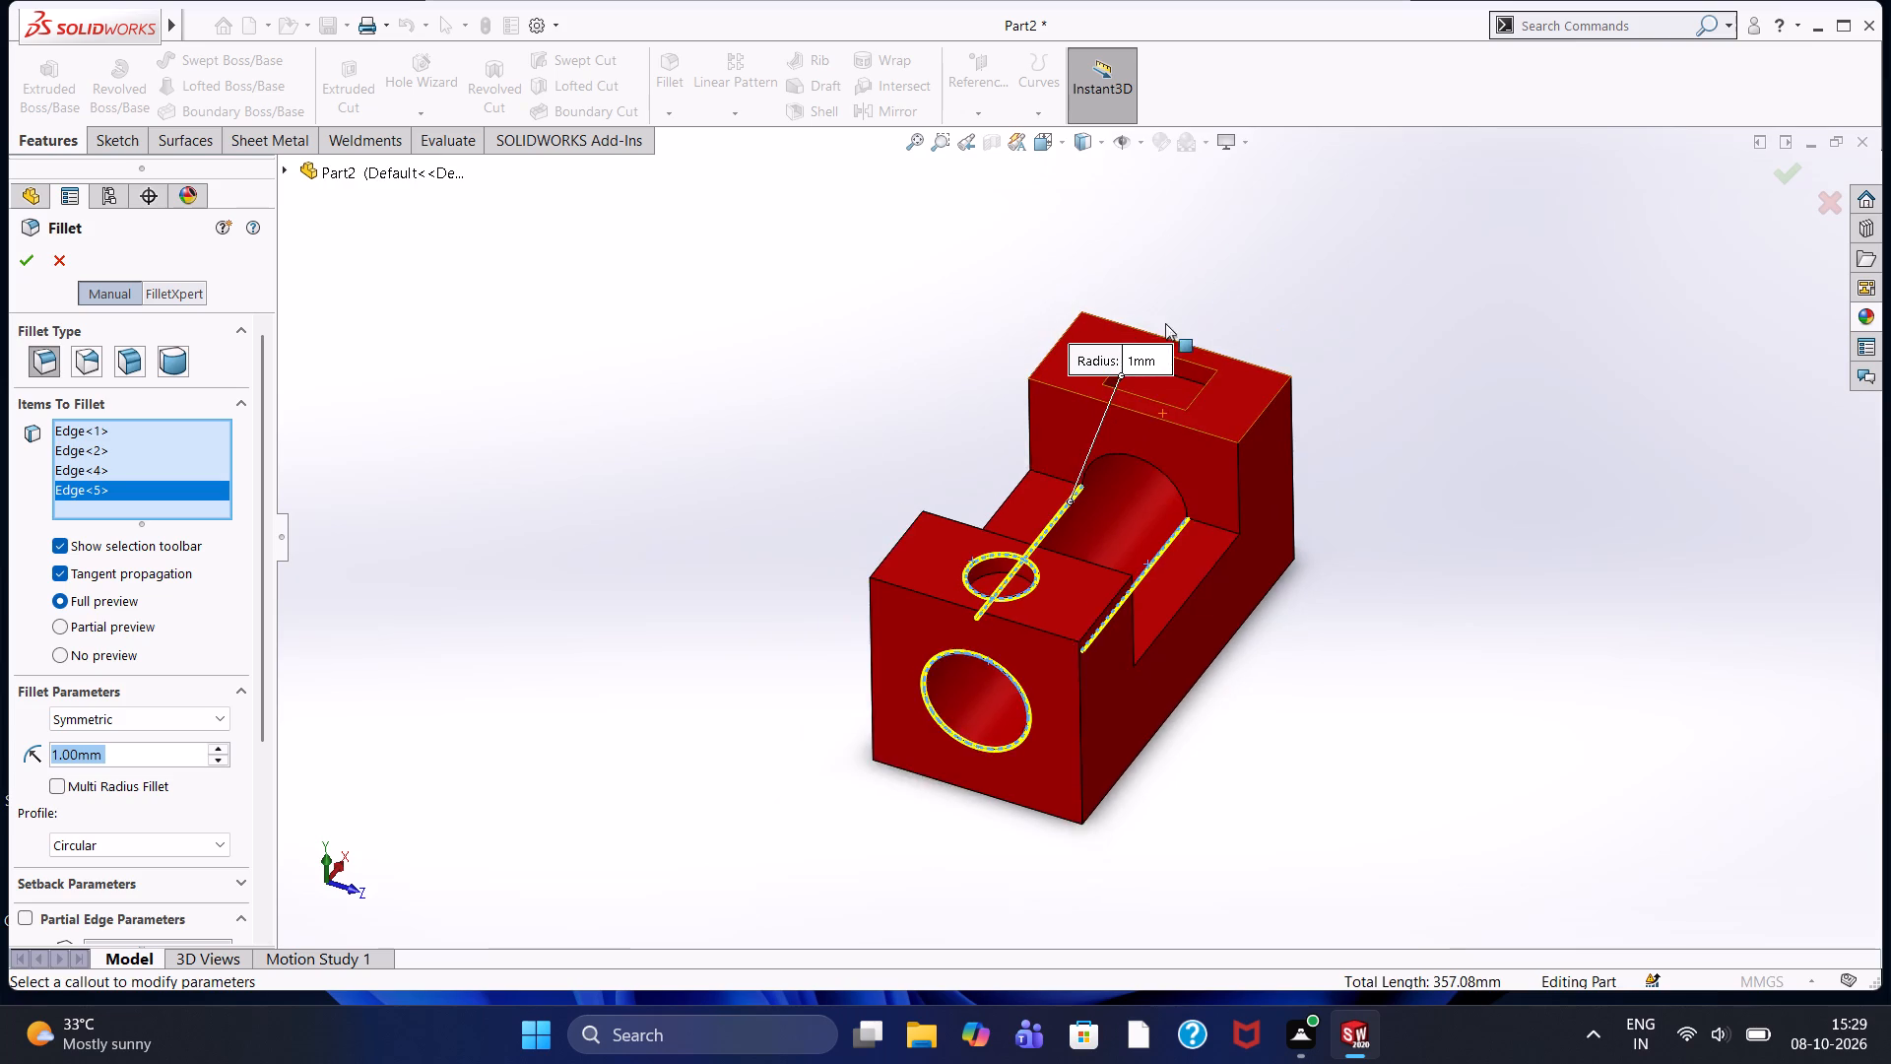
scroll(1089, 432, "down", 2)
scroll(1188, 393, "down", 7)
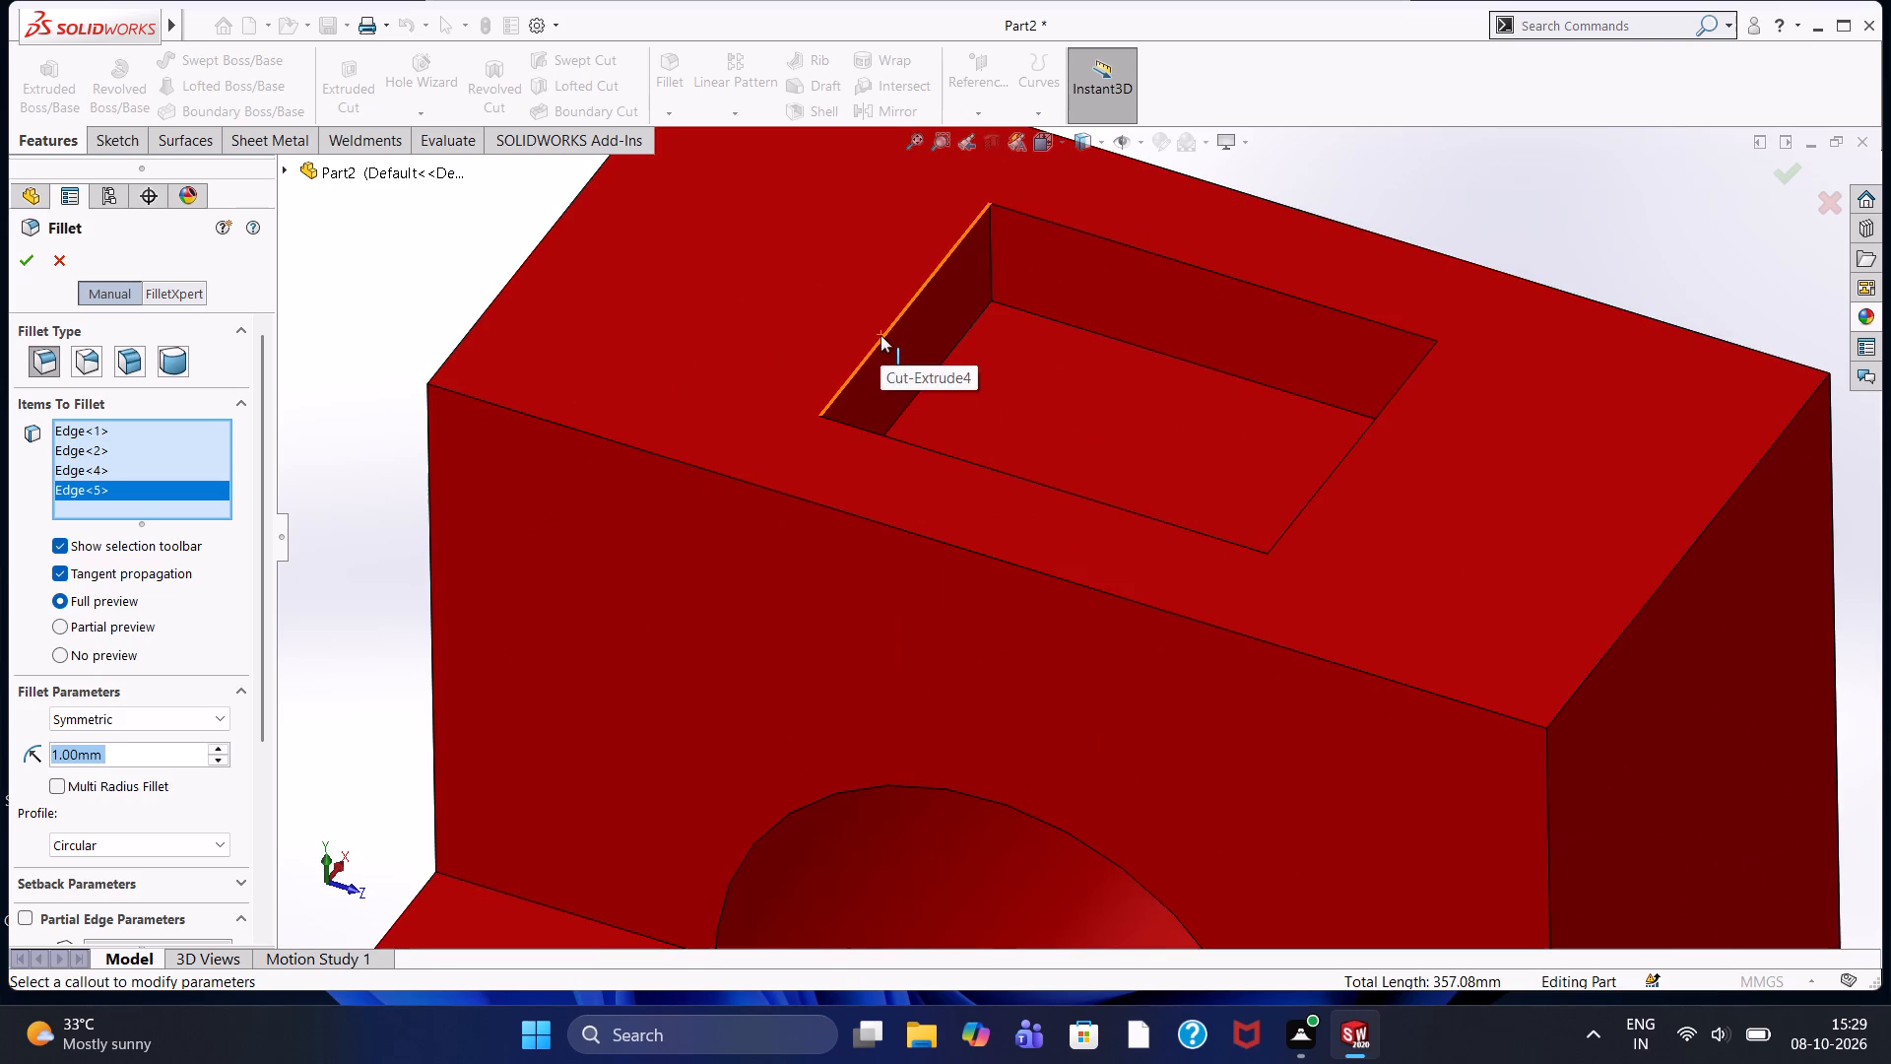
left_click(880, 335)
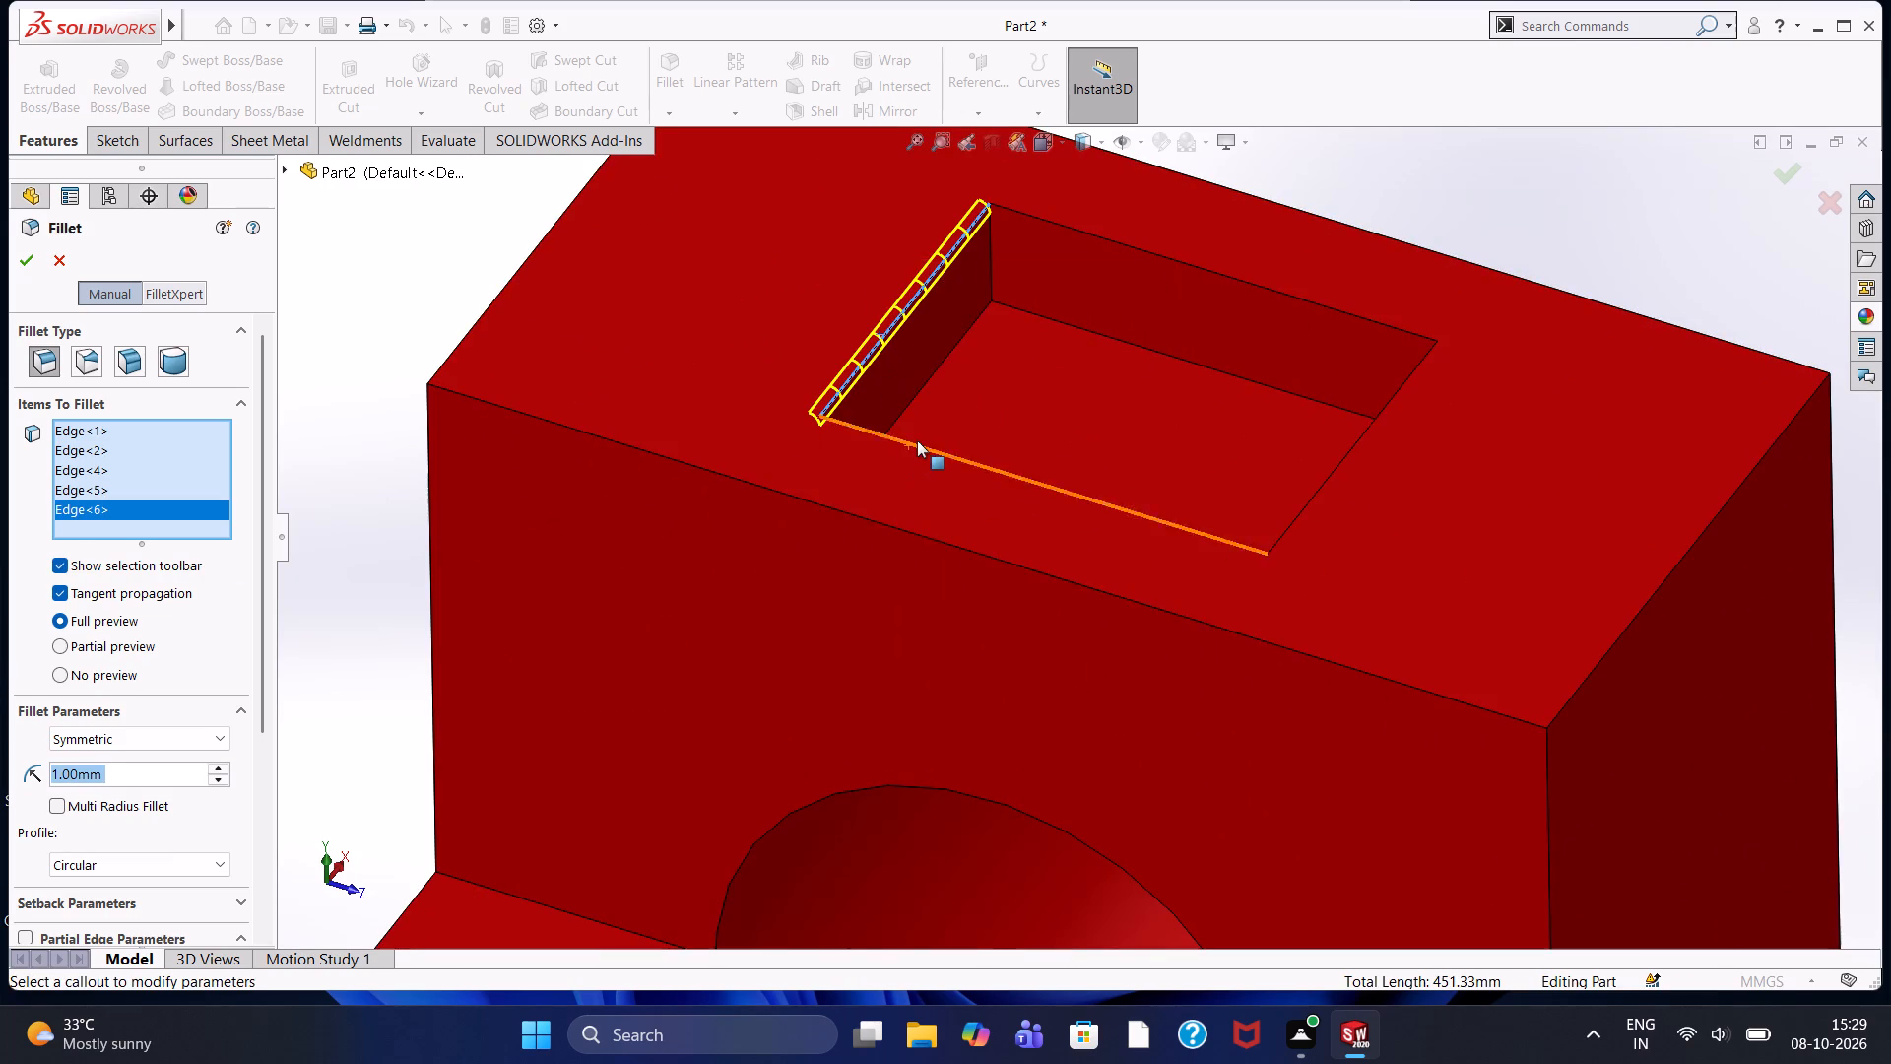
left_click(921, 446)
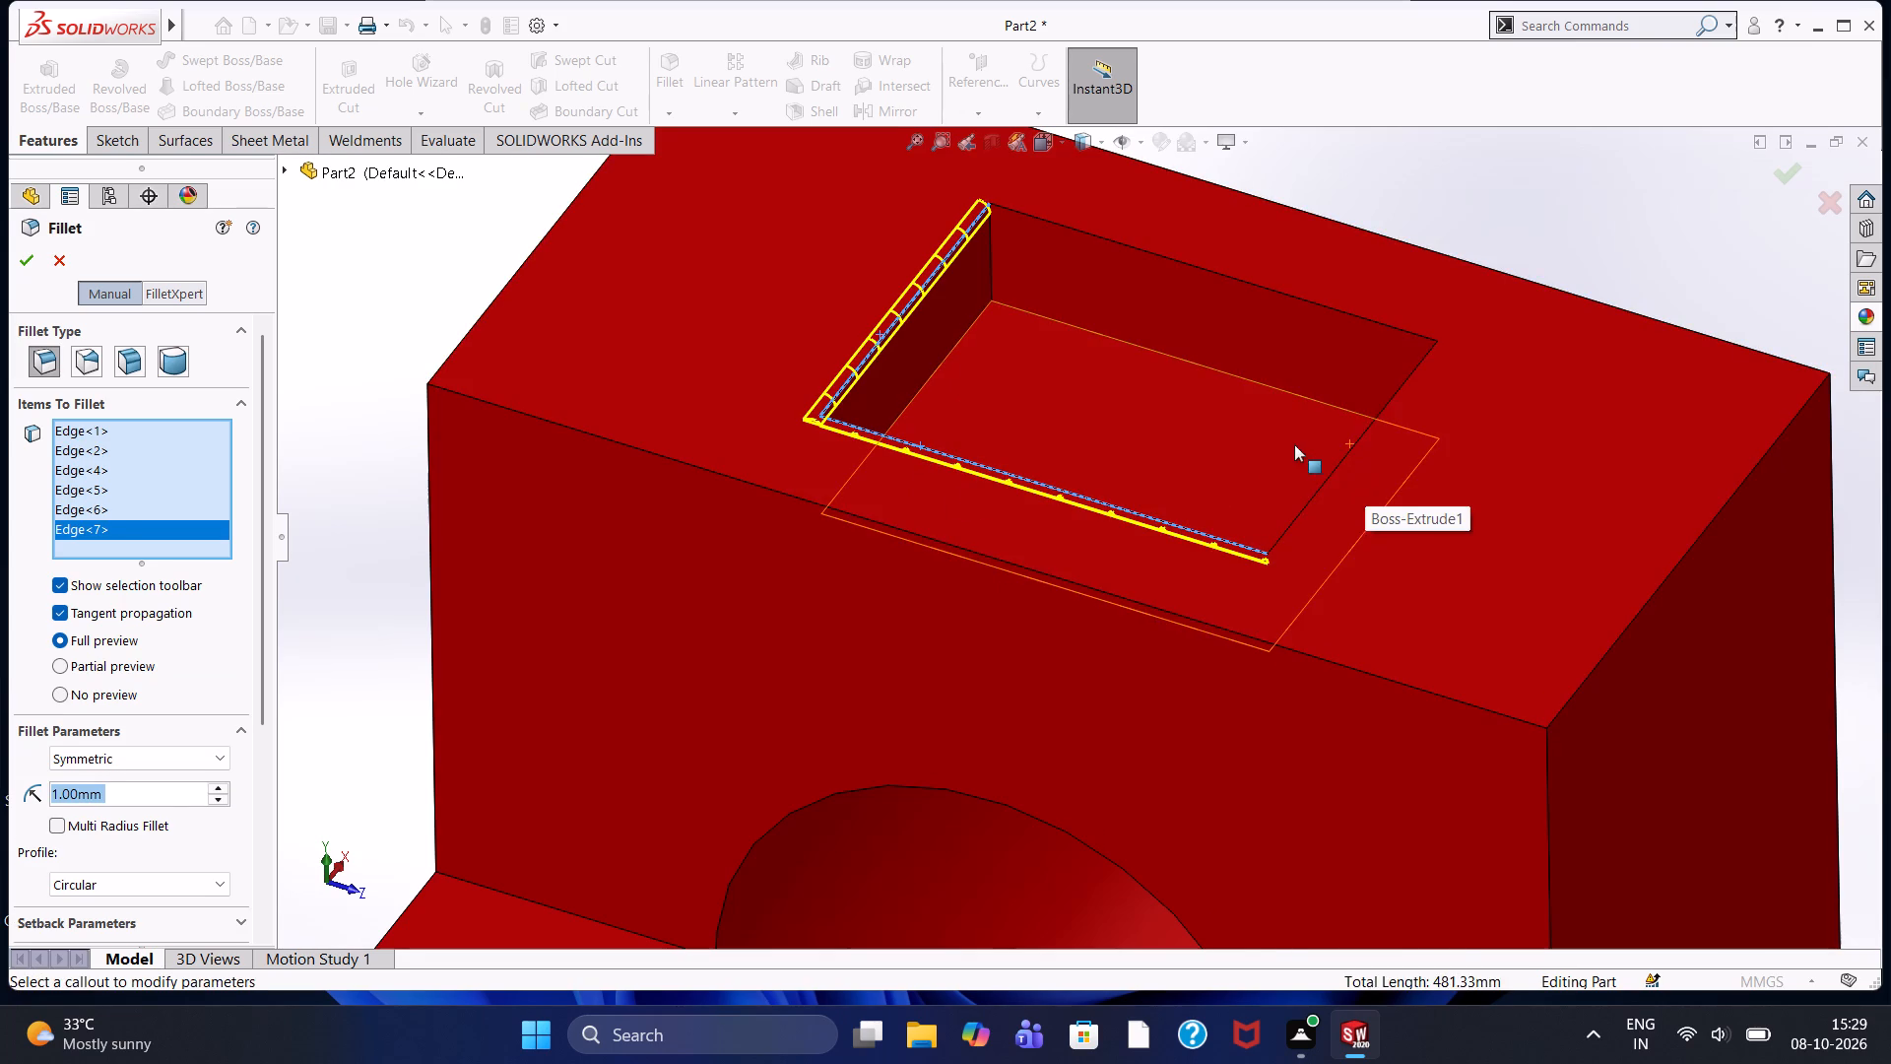
left_click(1326, 484)
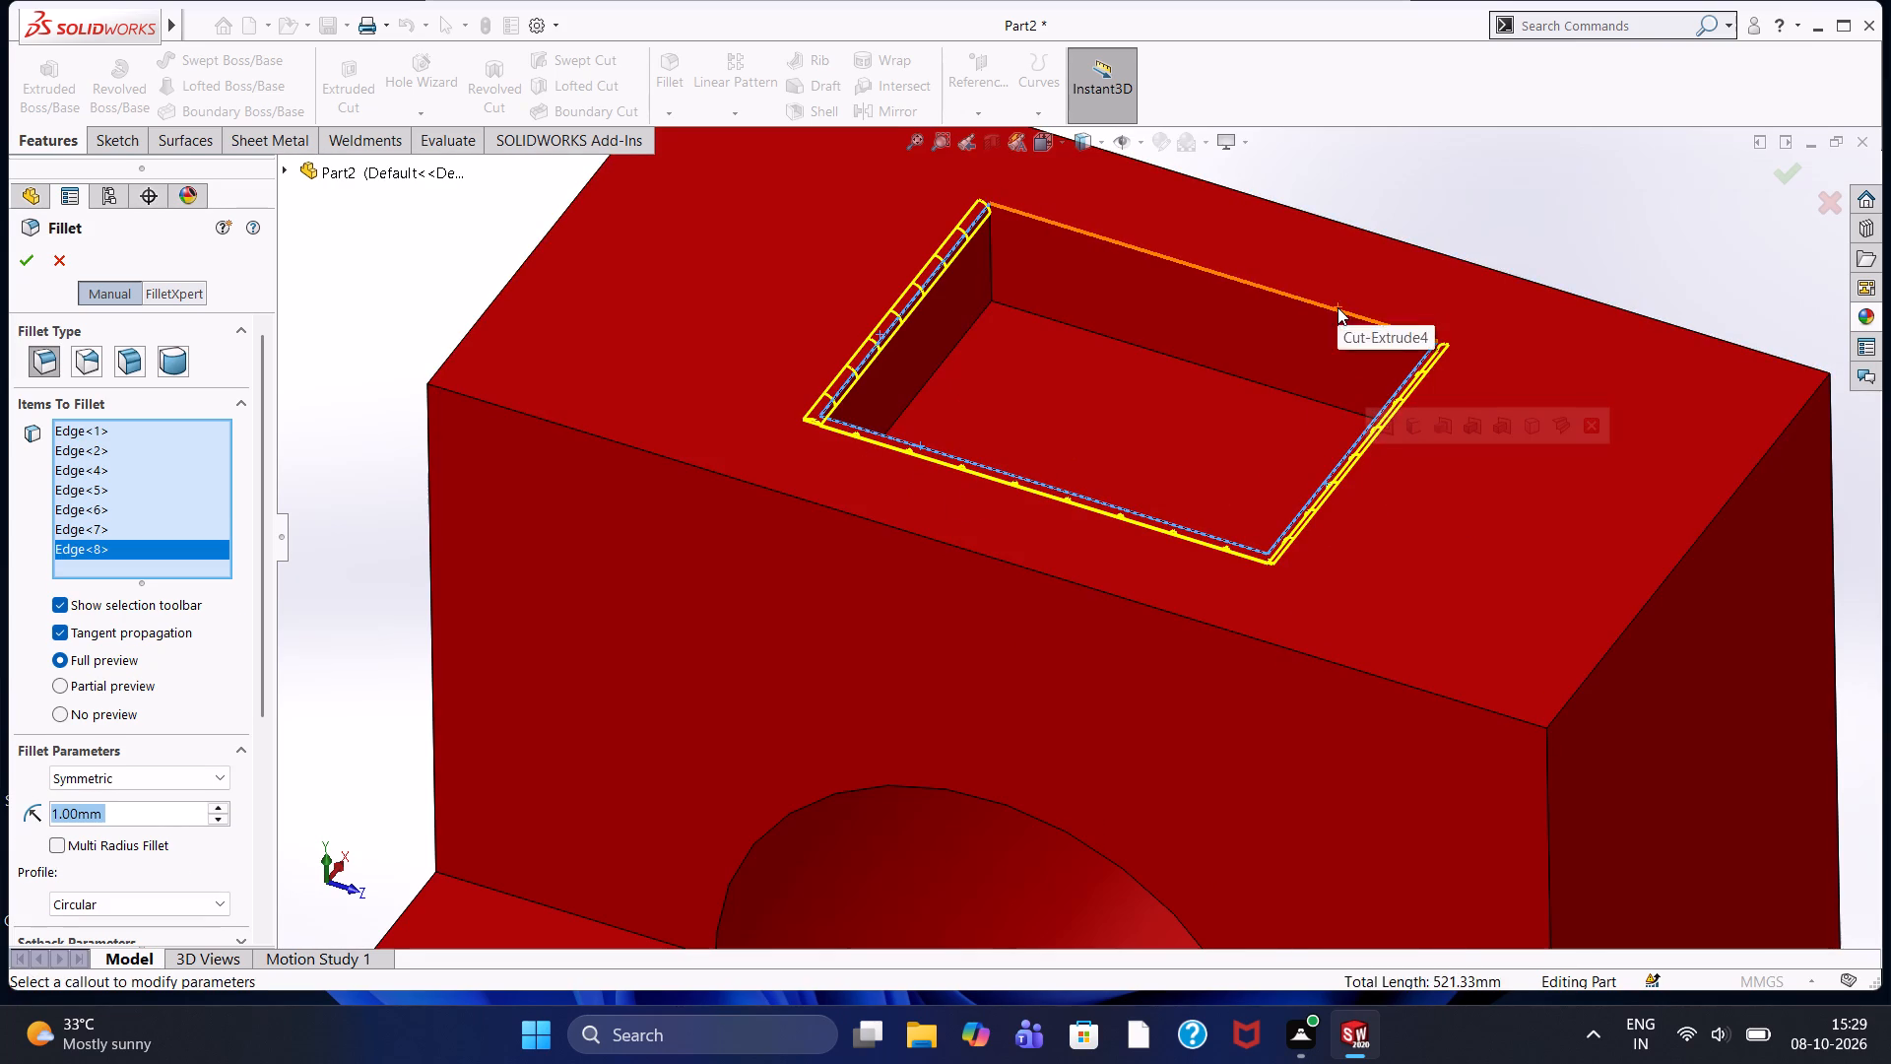
left_click(1337, 307)
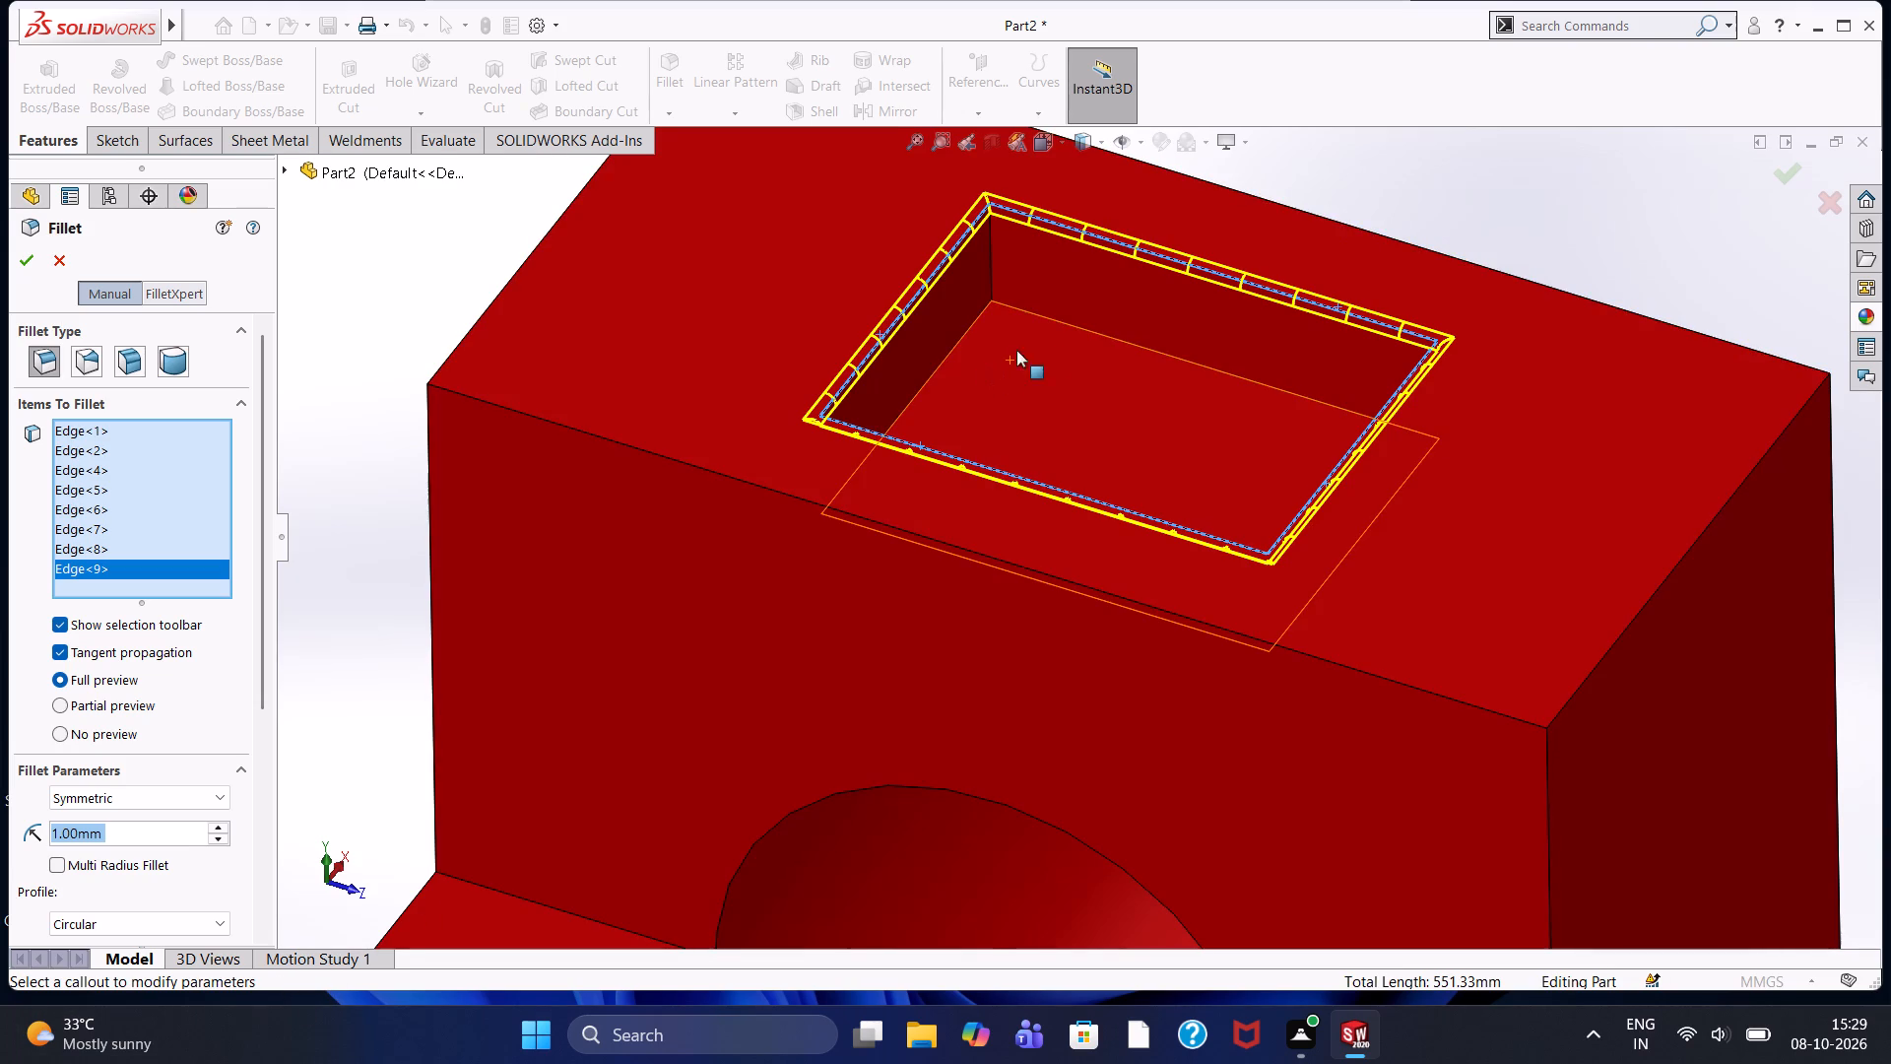
Add three of the rectangular recess's floor edges to the 1 mm fillet selection.
left_click(1074, 326)
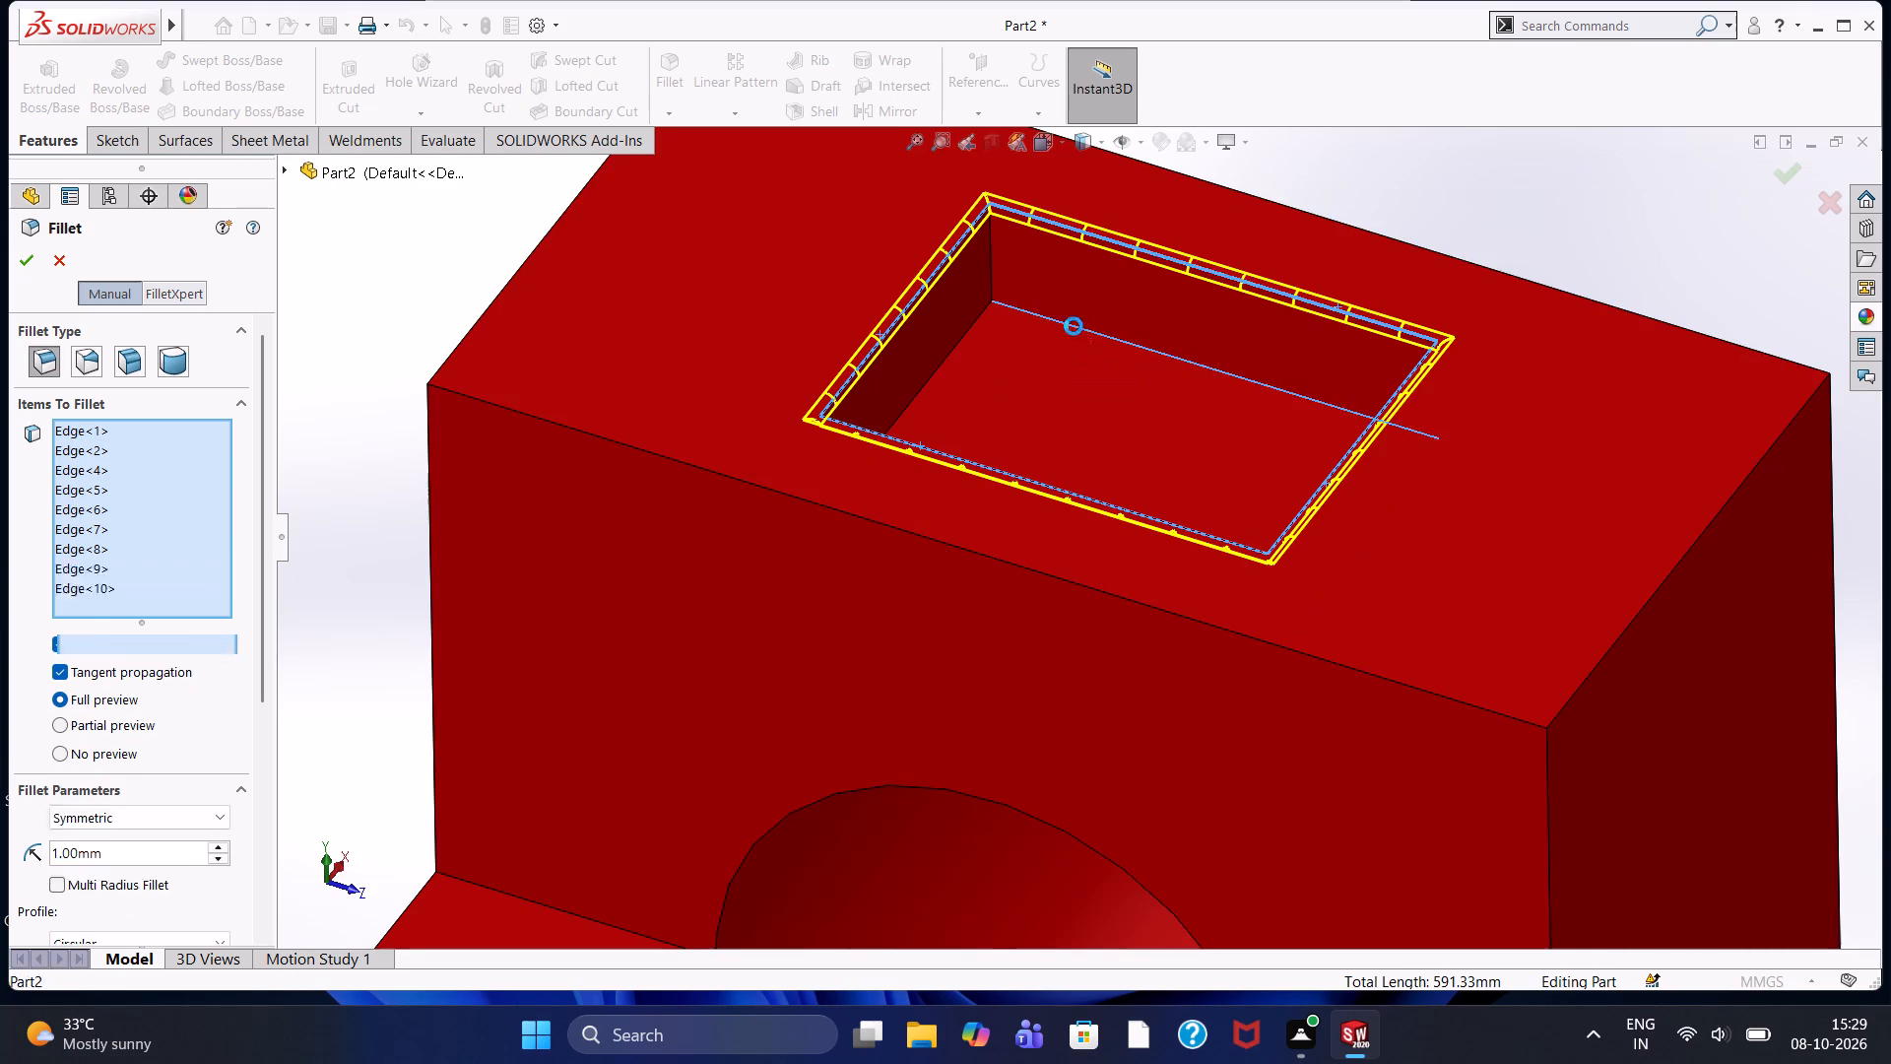
left_click(930, 374)
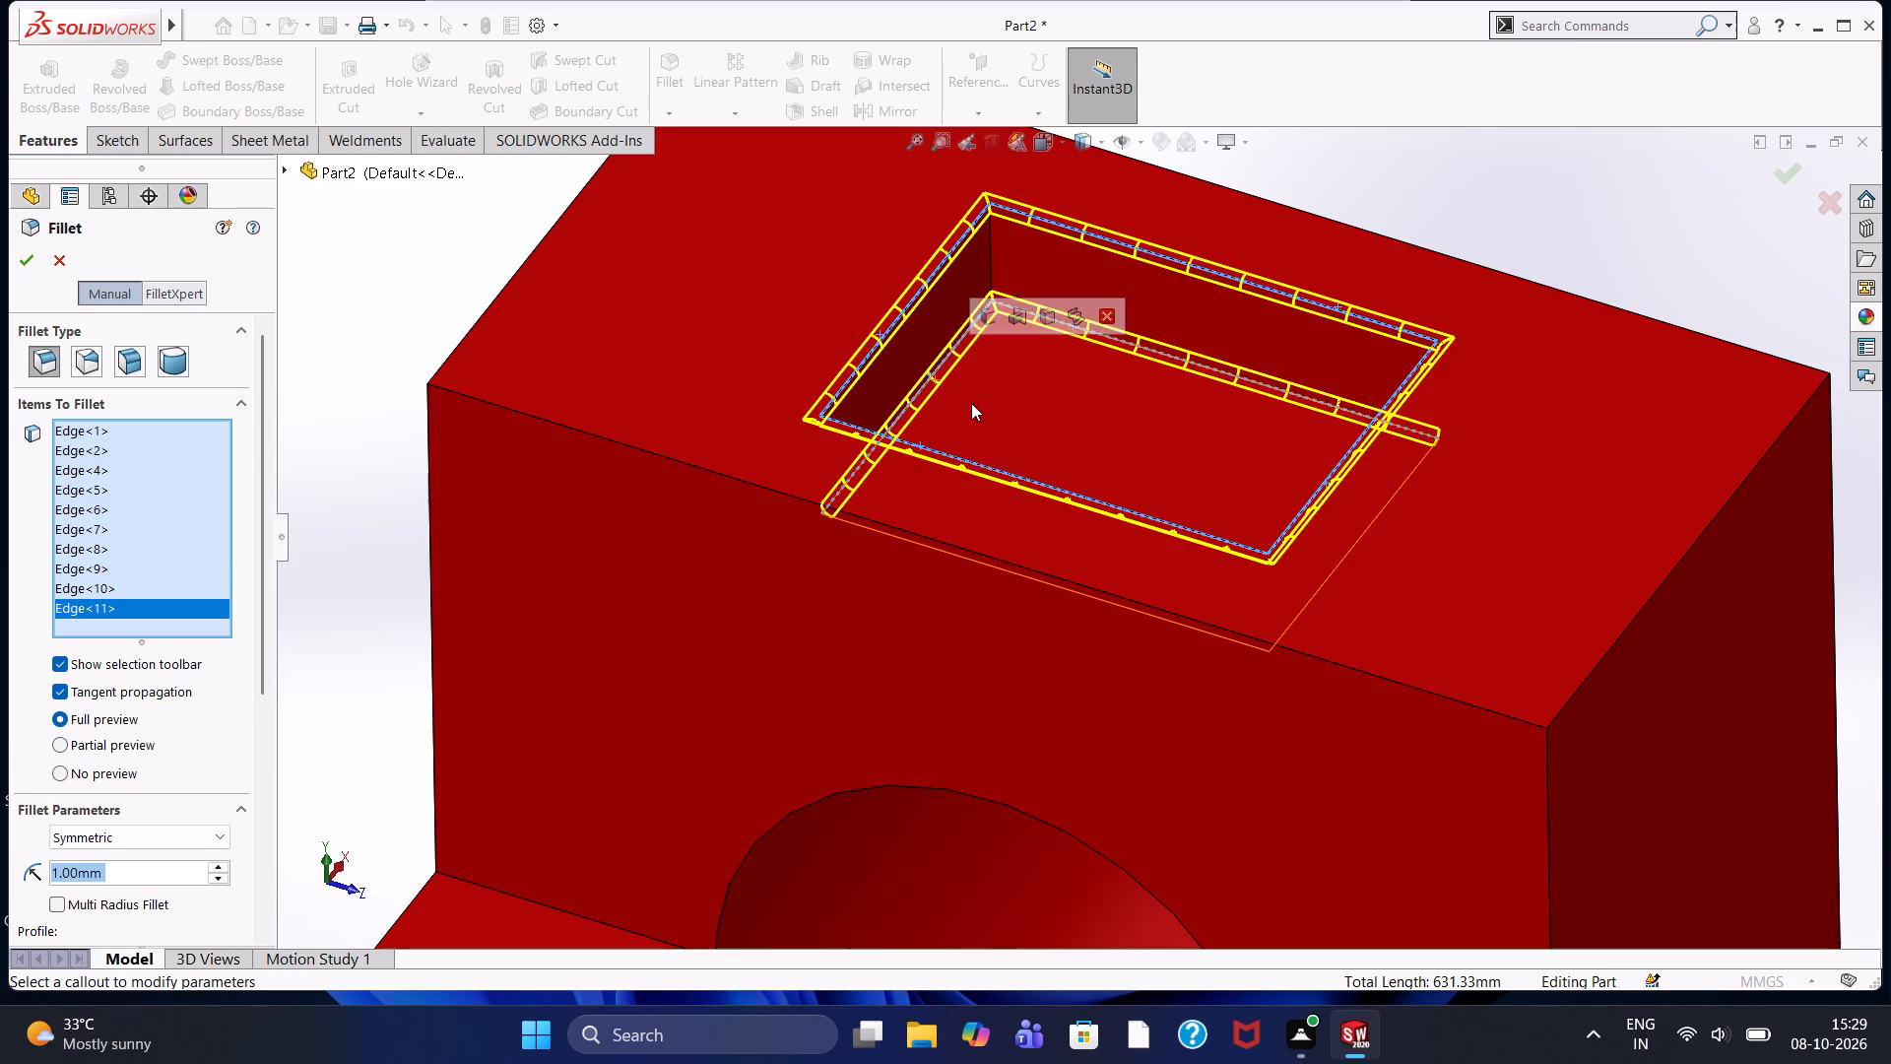
scroll(1040, 400, "up", 4)
middle_click_drag(1268, 282, 1225, 607)
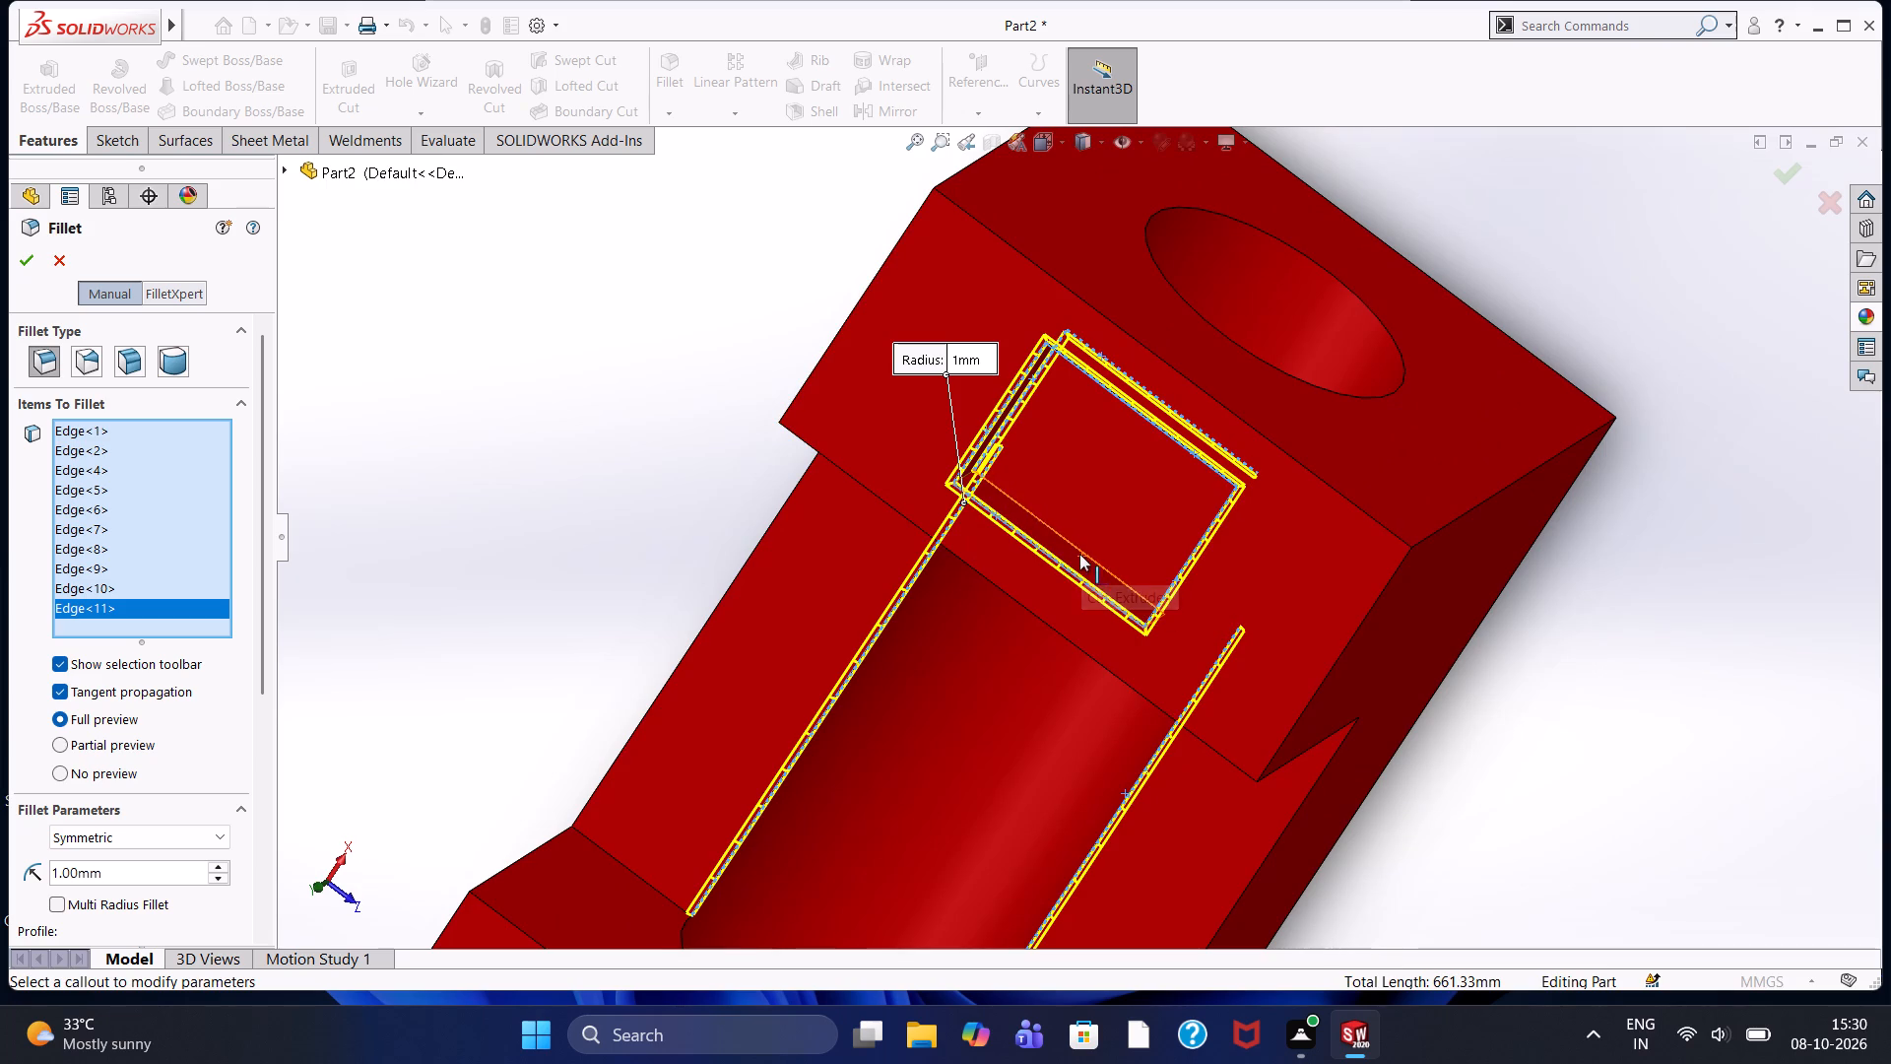
left_click(1079, 554)
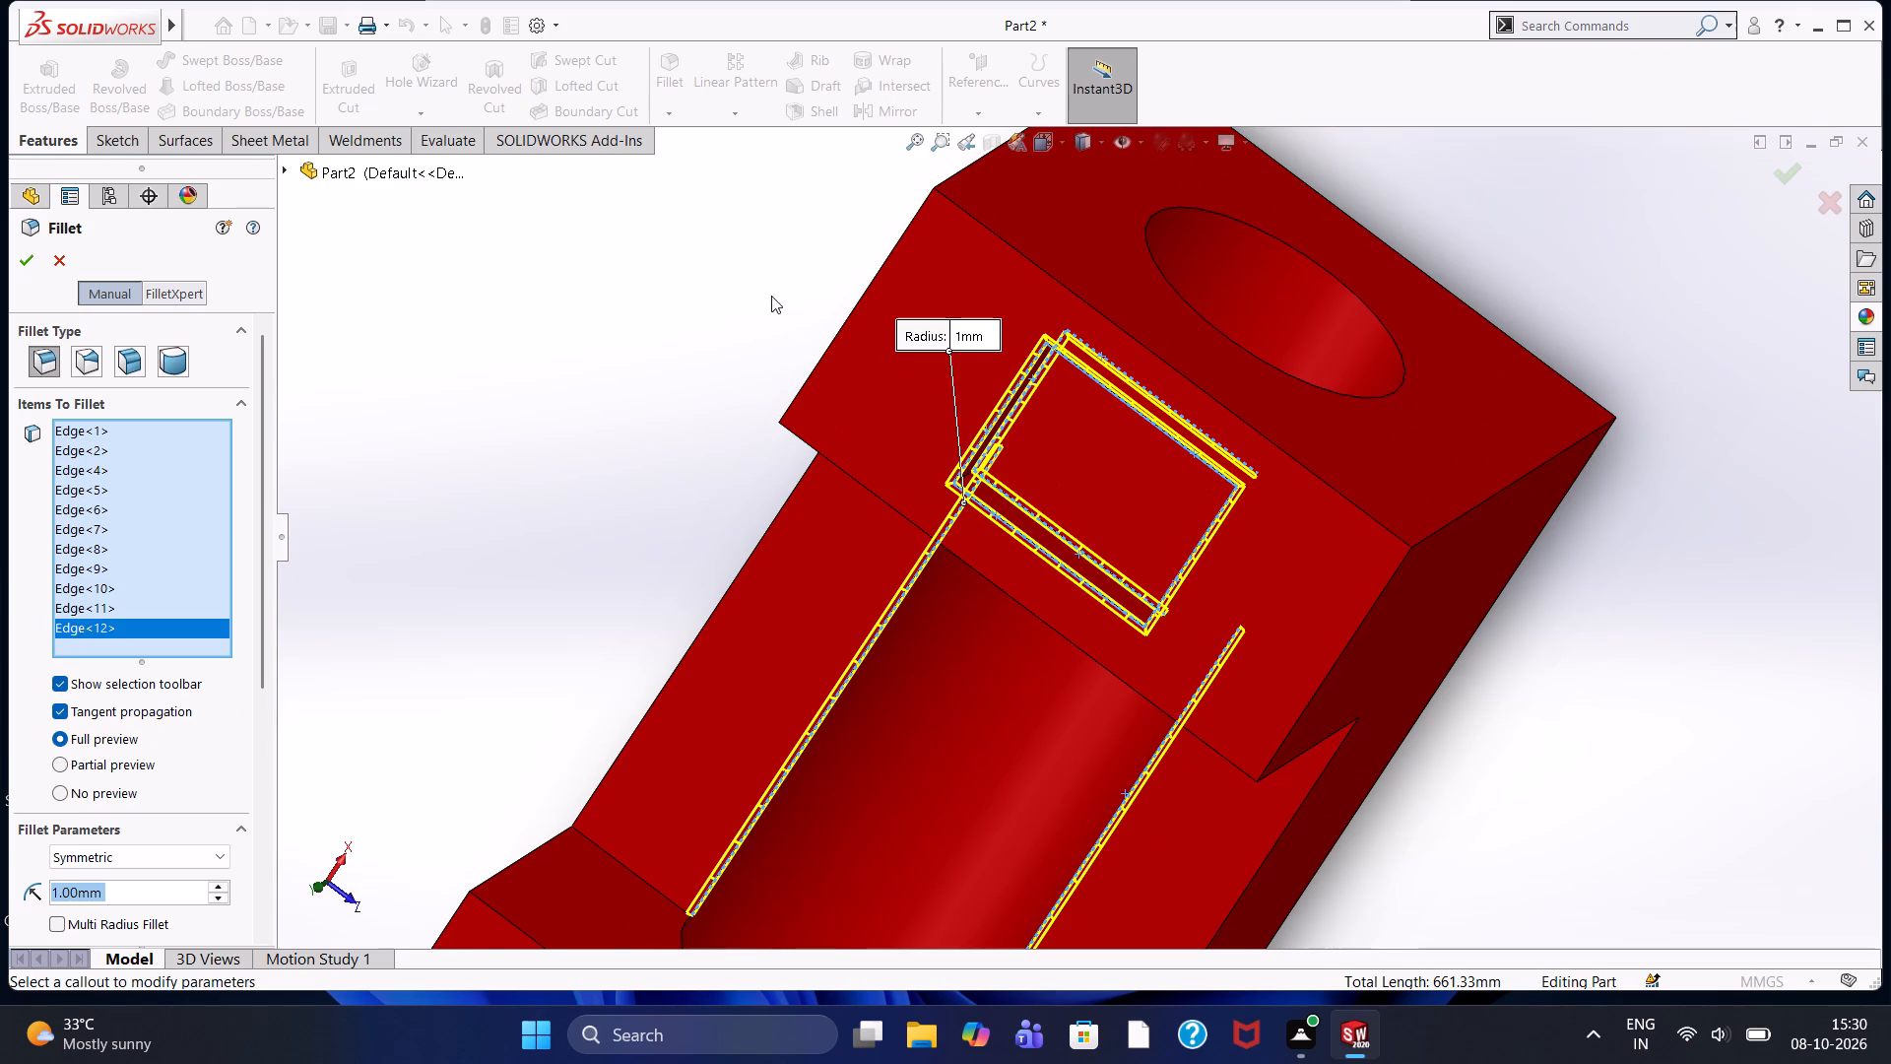
Add the rectangular recess's remaining floor edge to the selection and apply the 1 mm fillet to all selected edges.
middle_click_drag(775, 297, 848, 357)
middle_click(848, 357)
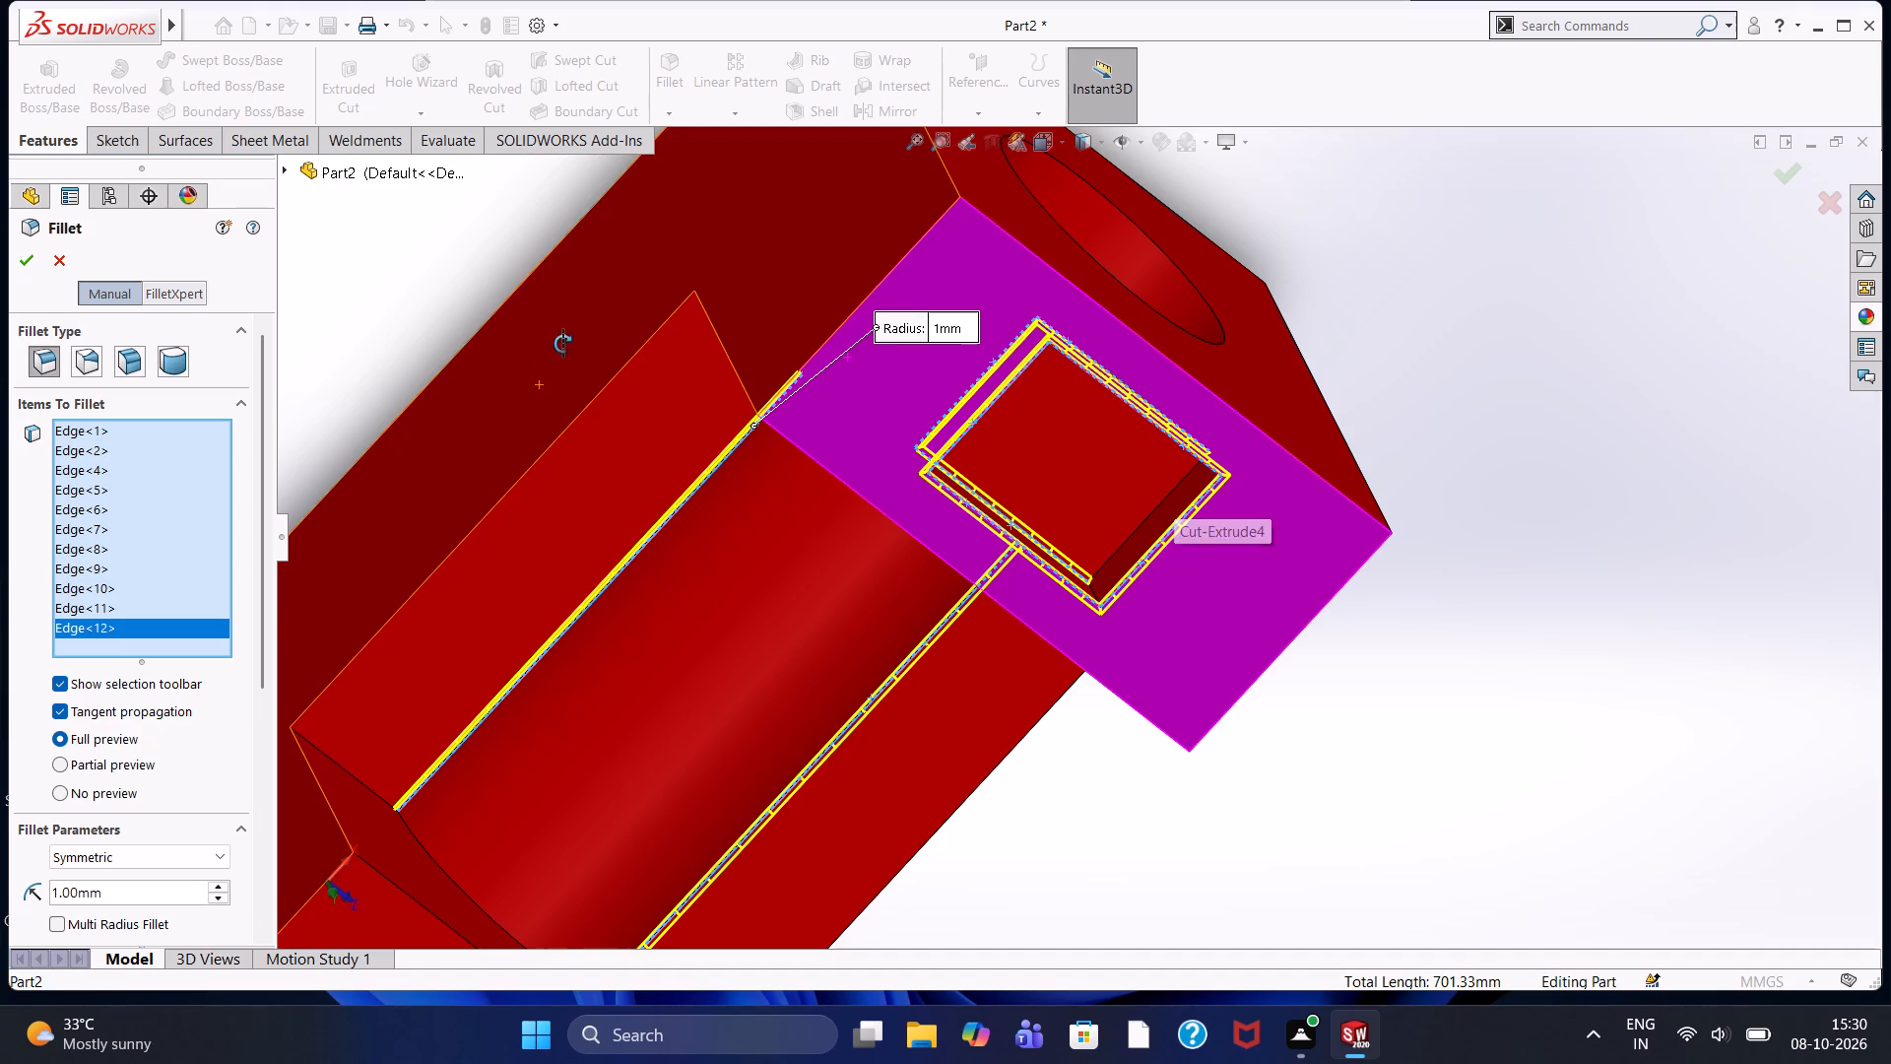
middle_click_drag(593, 294, 878, 126)
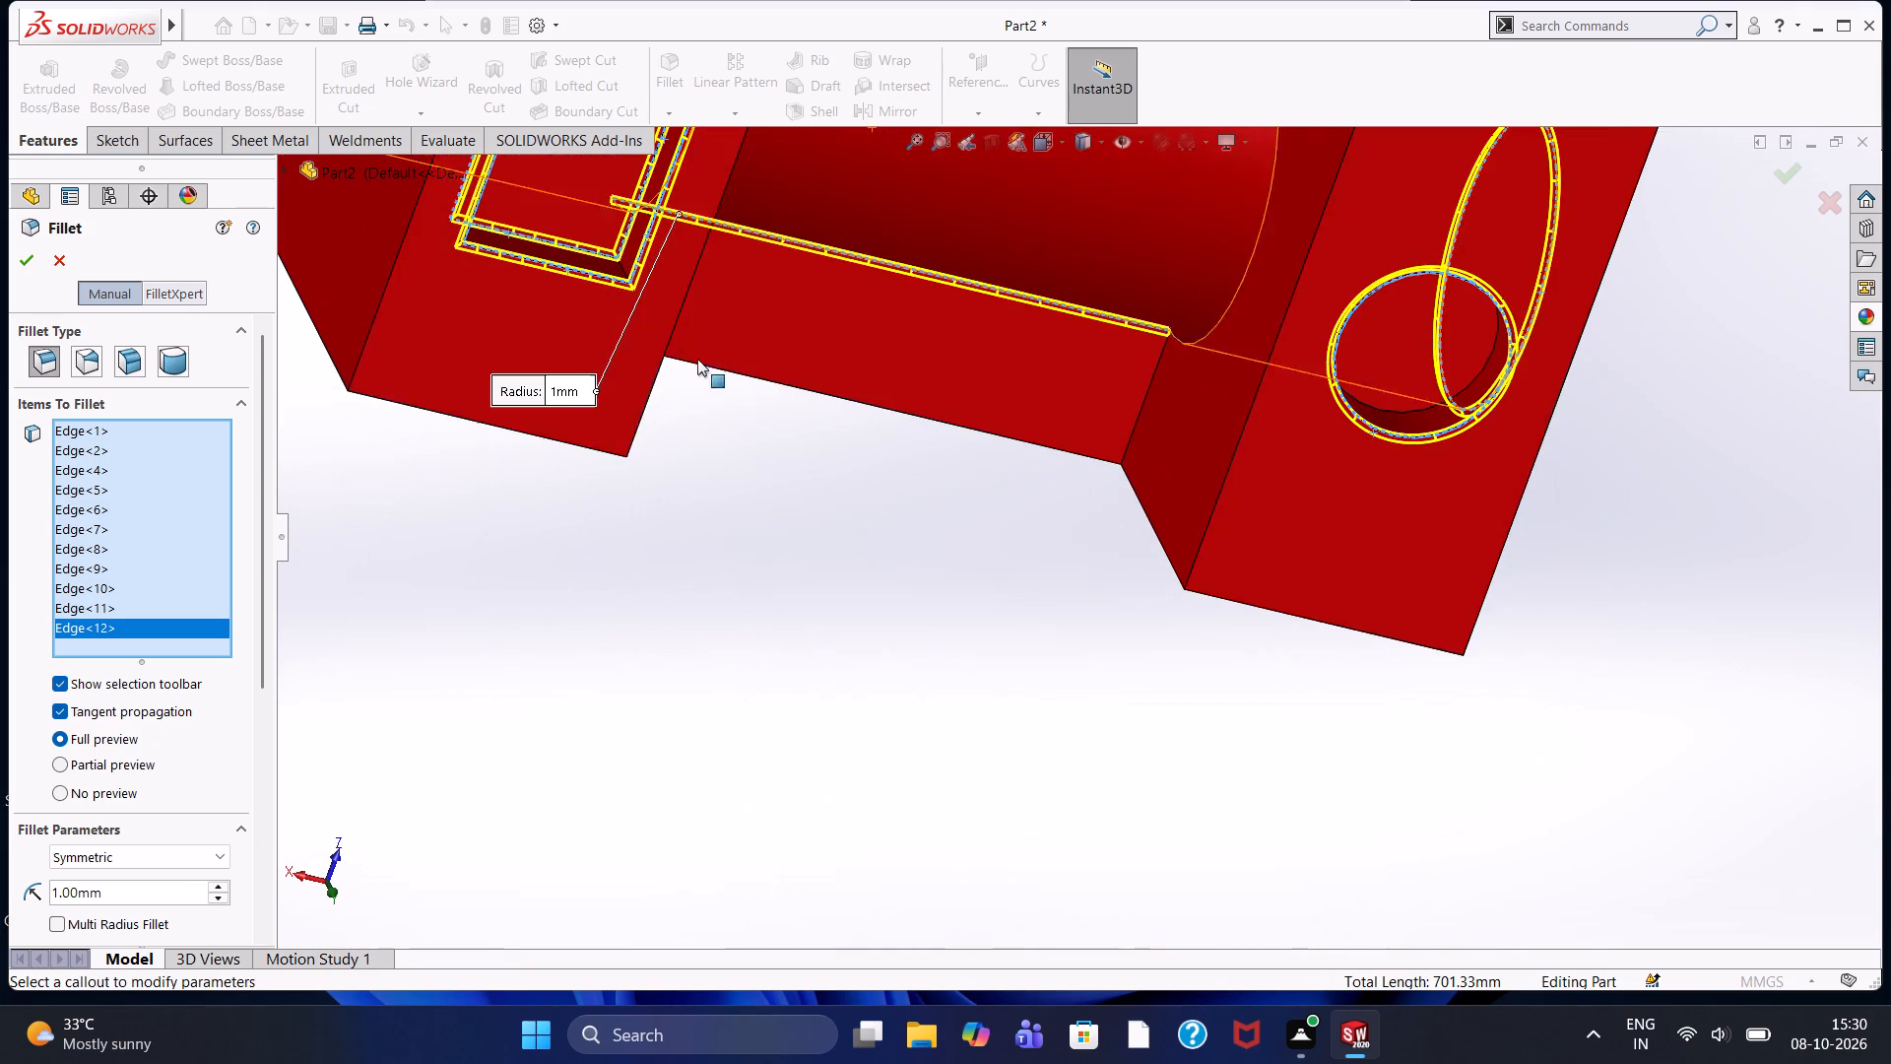
scroll(687, 242, "up", 2)
scroll(707, 239, "down", 2)
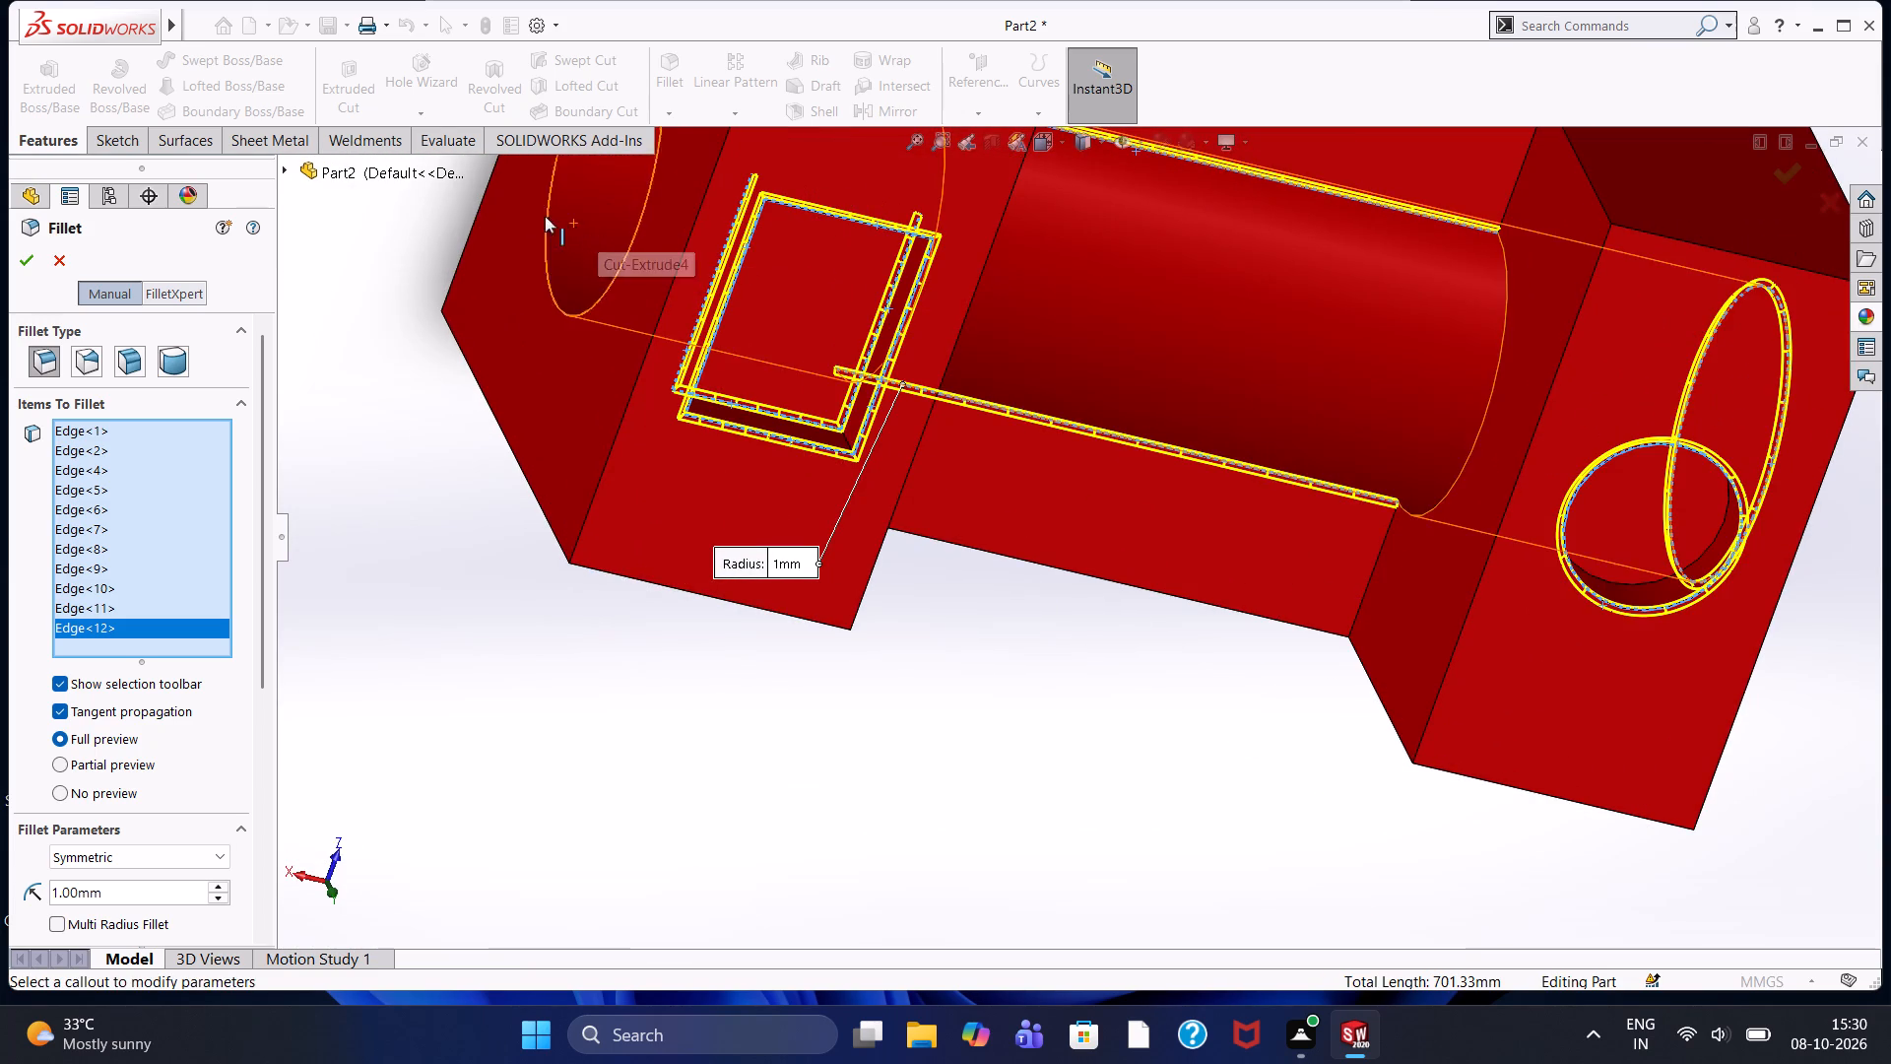
middle_click_drag(434, 211, 443, 148)
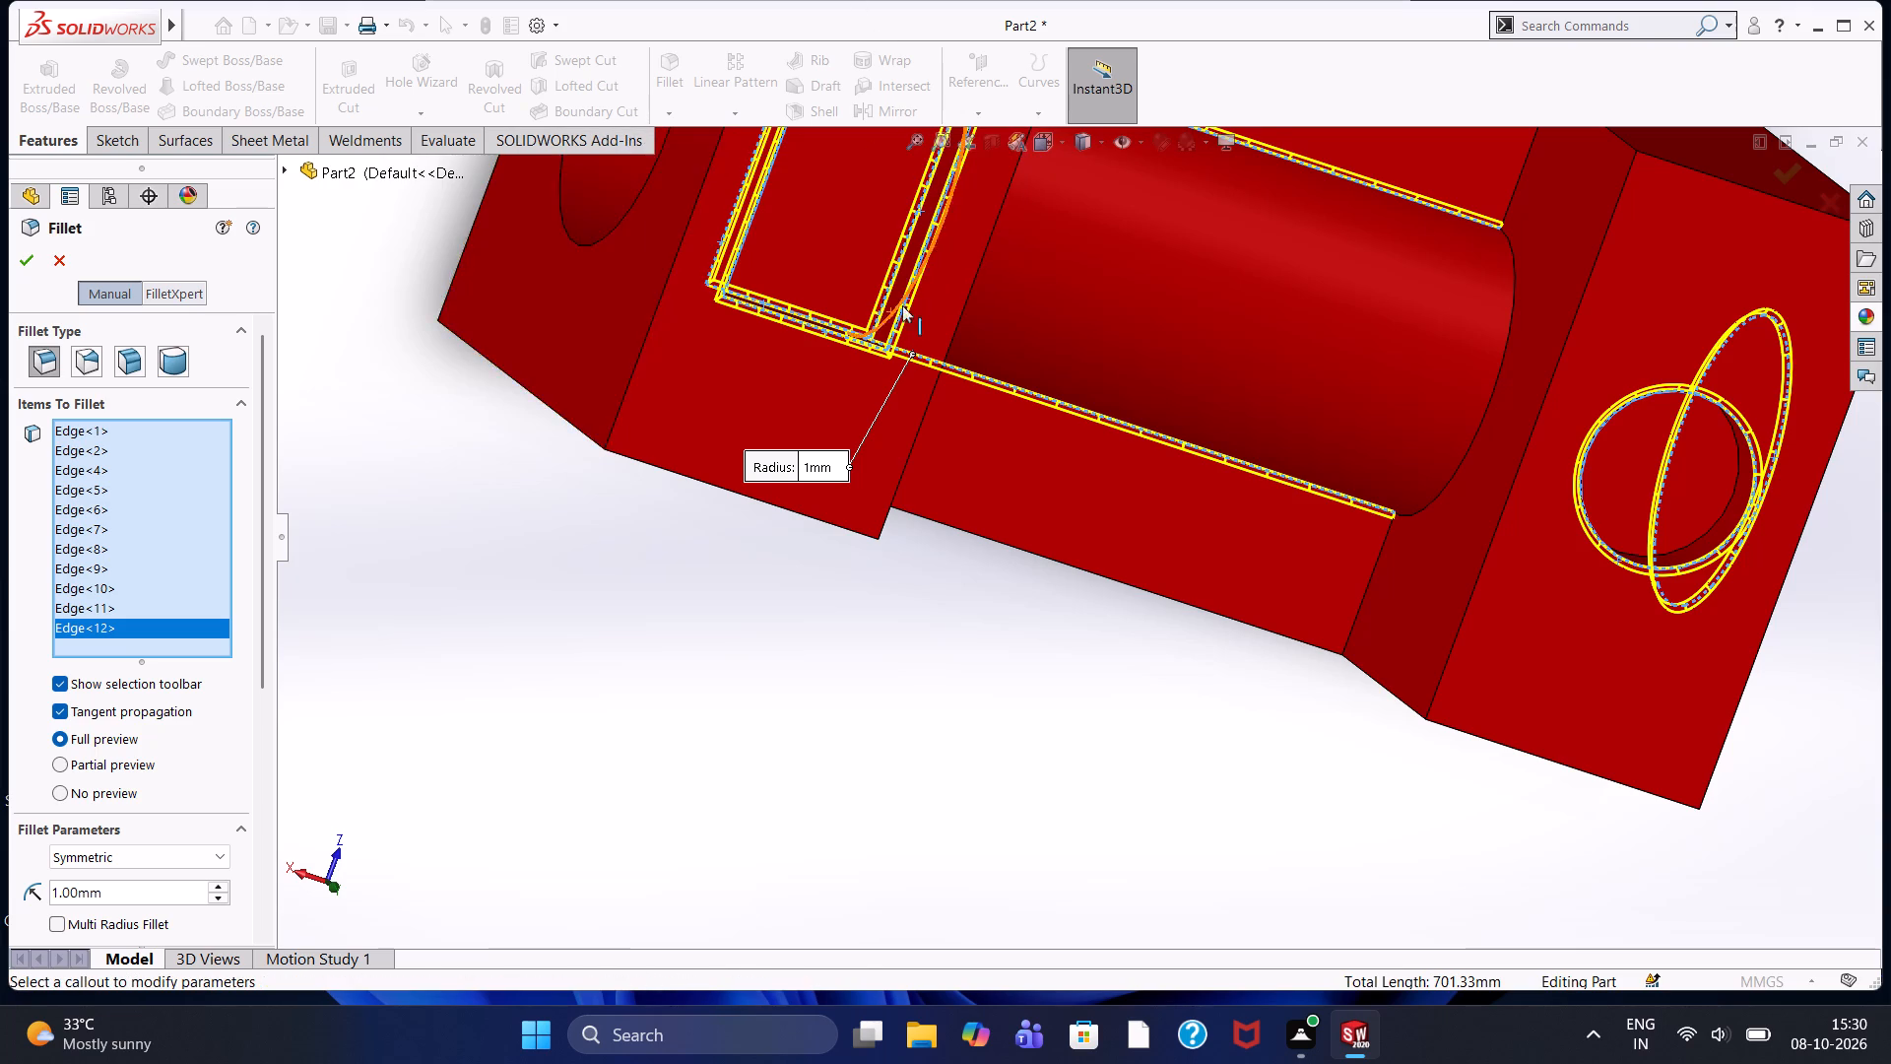
scroll(906, 303, "up", 2)
scroll(978, 302, "down", 5)
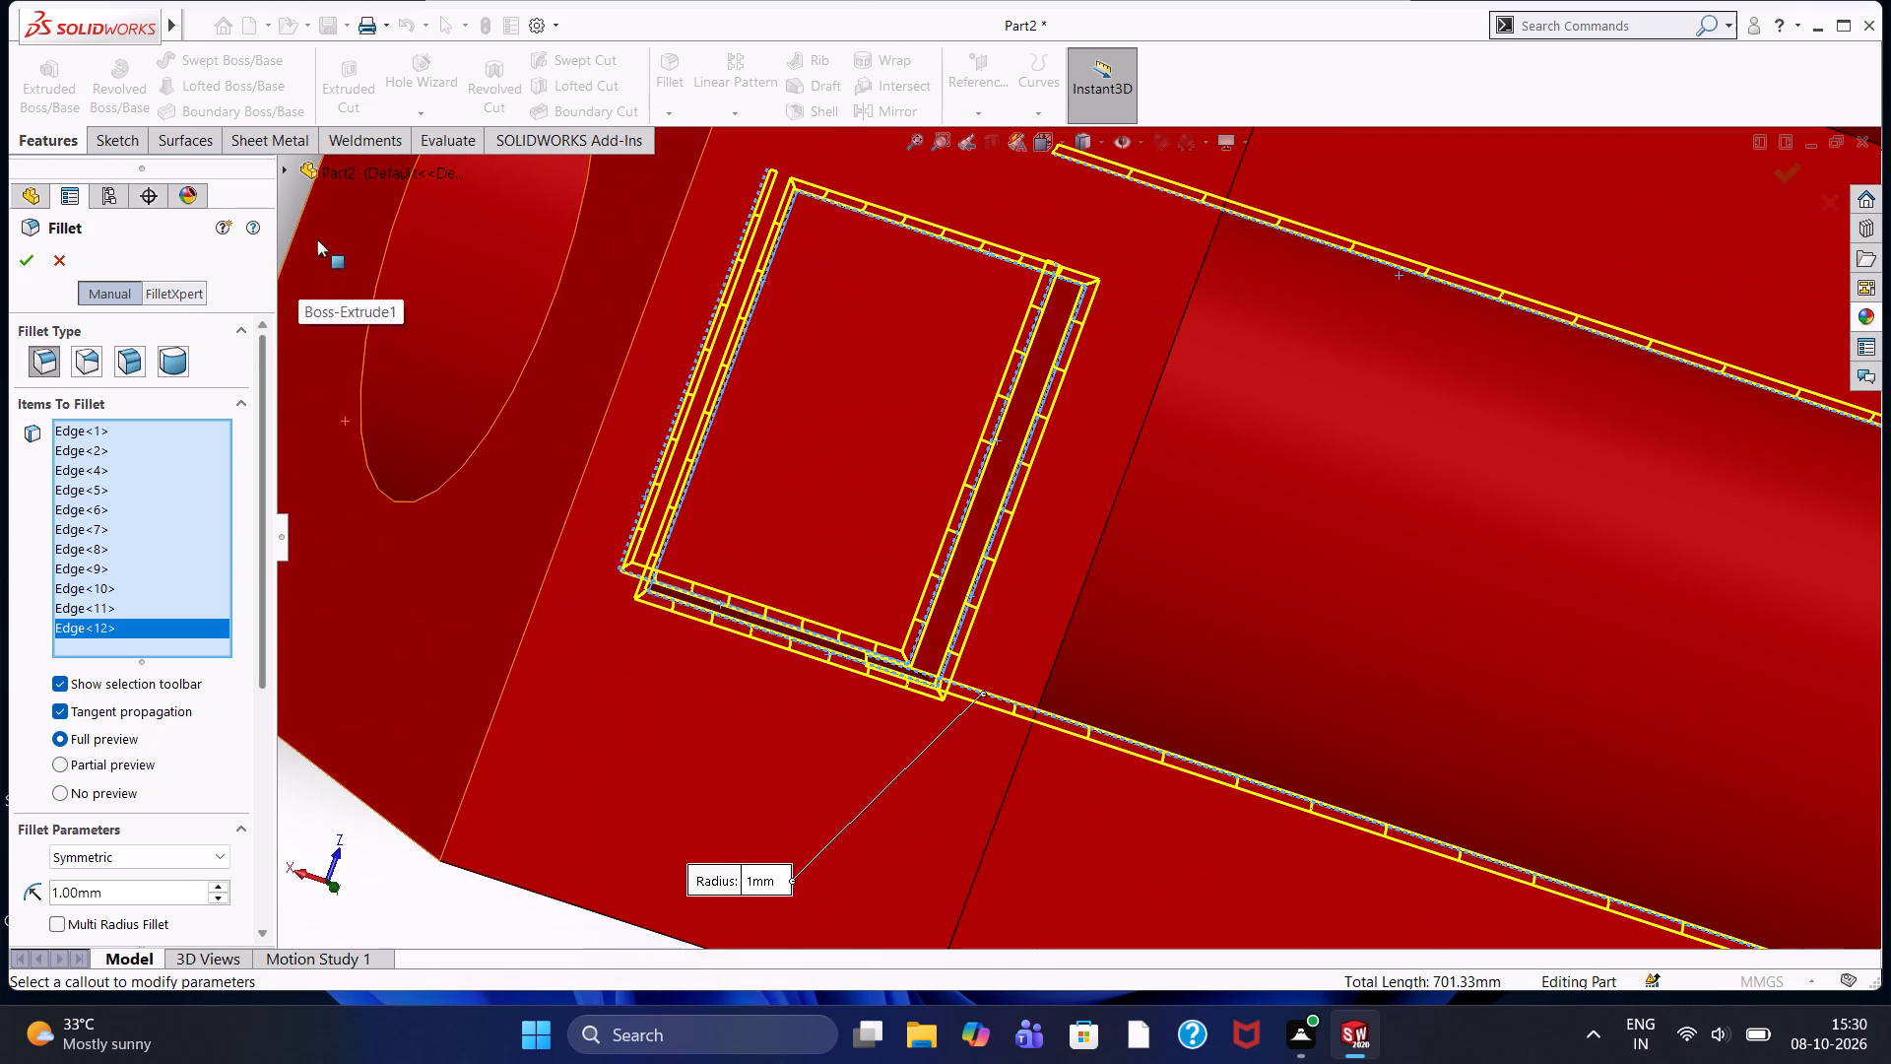
middle_click_drag(799, 470, 799, 408)
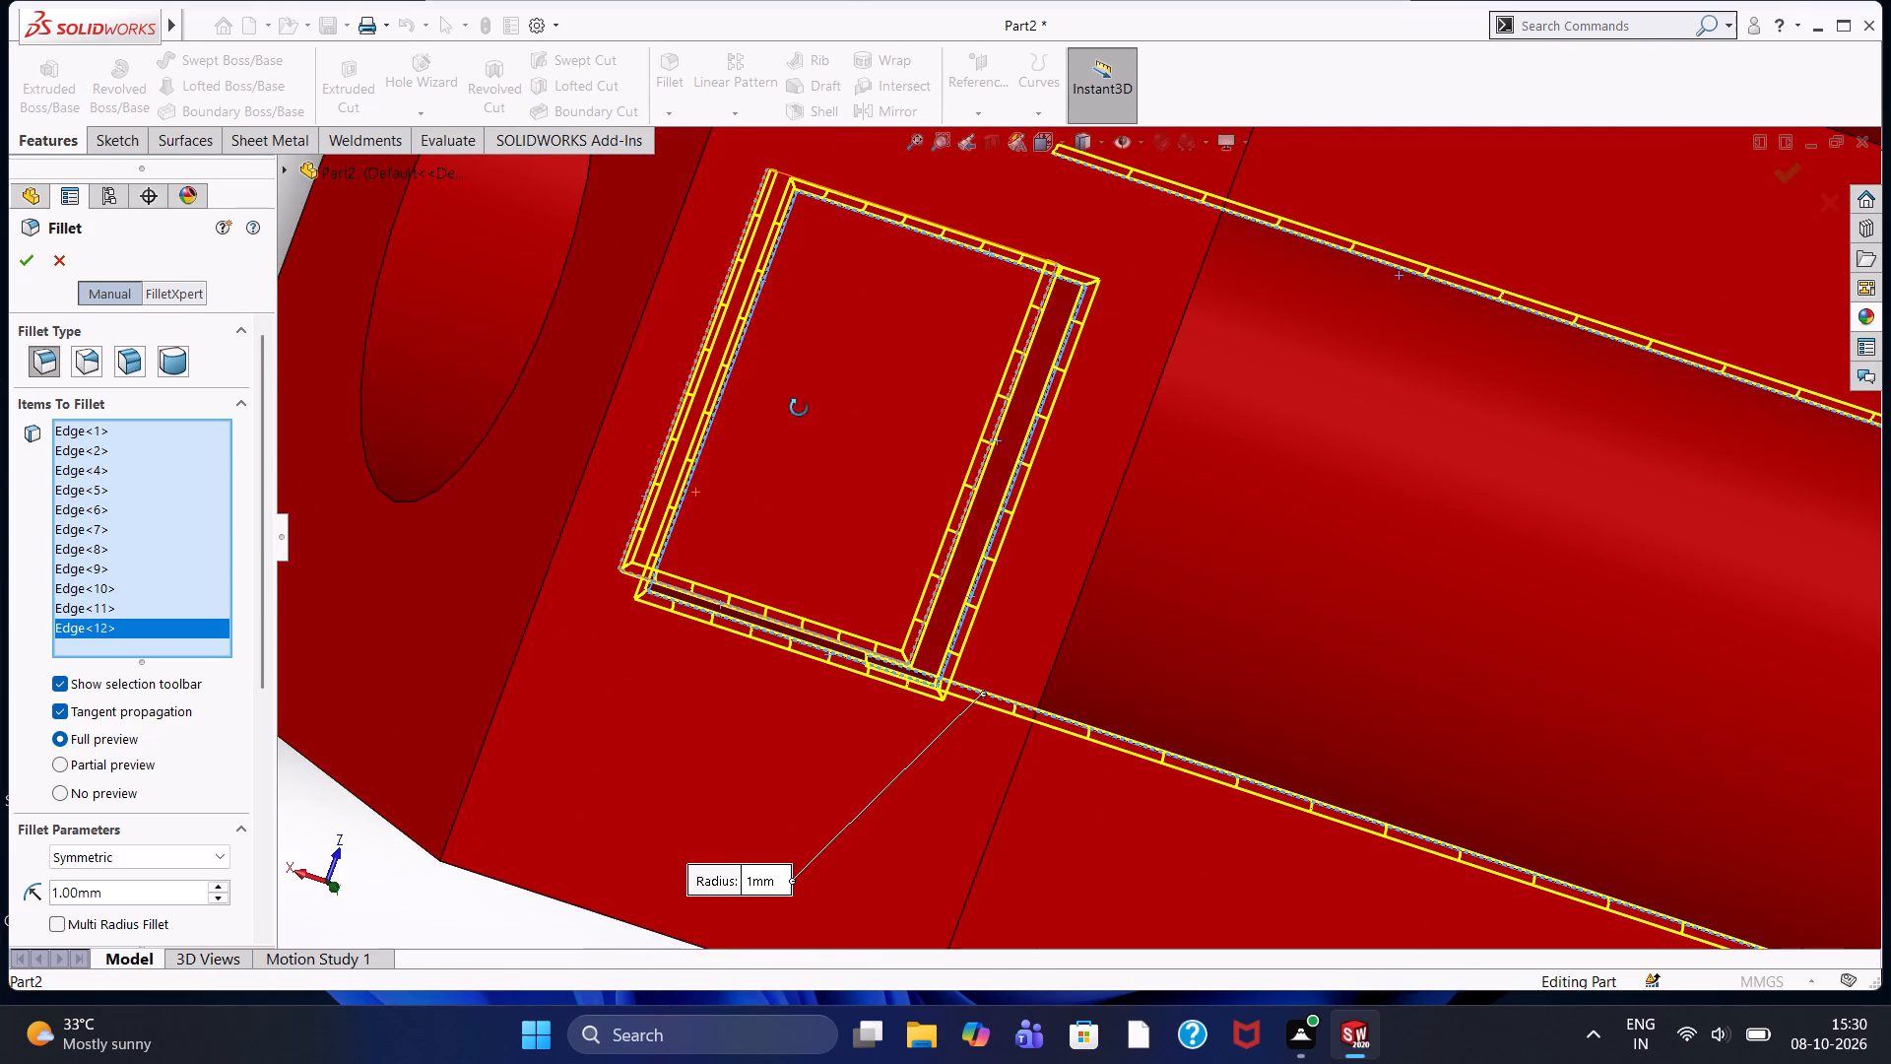
middle_click_drag(799, 408, 847, 268)
middle_click(849, 268)
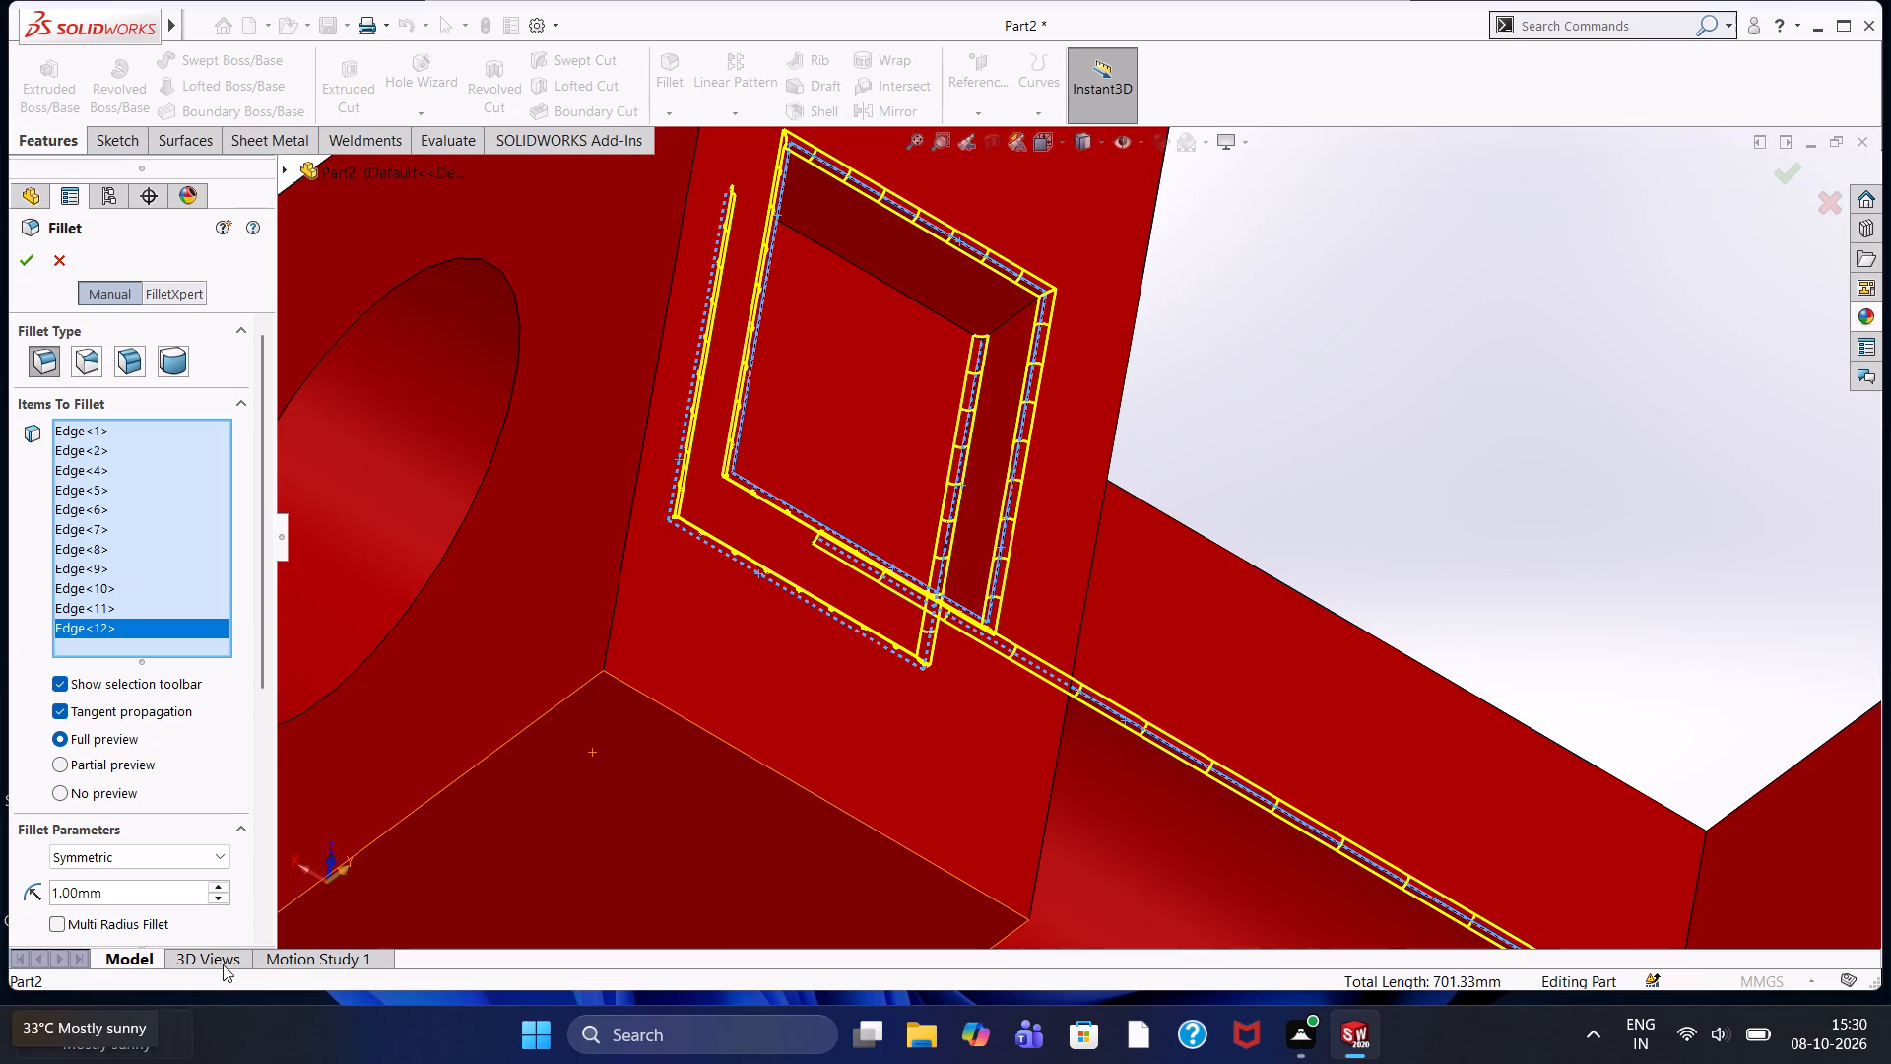
left_click(849, 262)
scroll(841, 277, "up", 3)
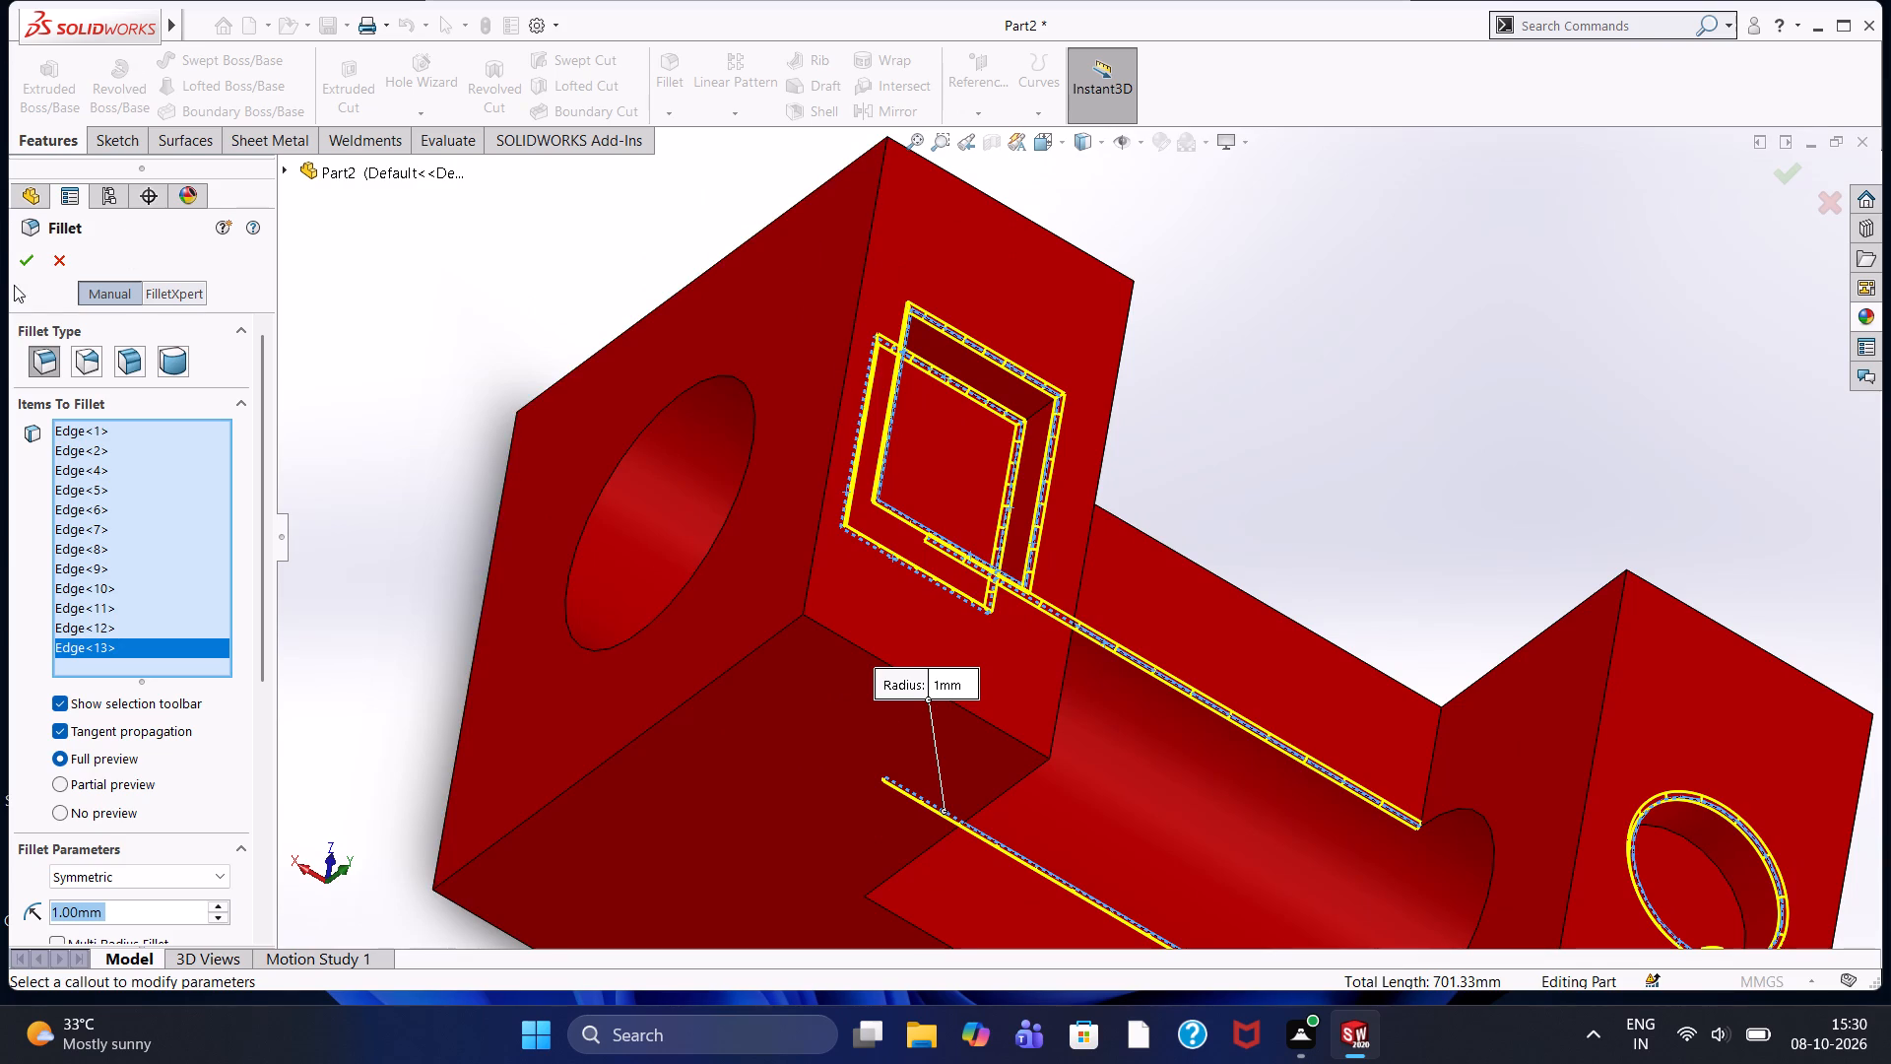
left_click(32, 265)
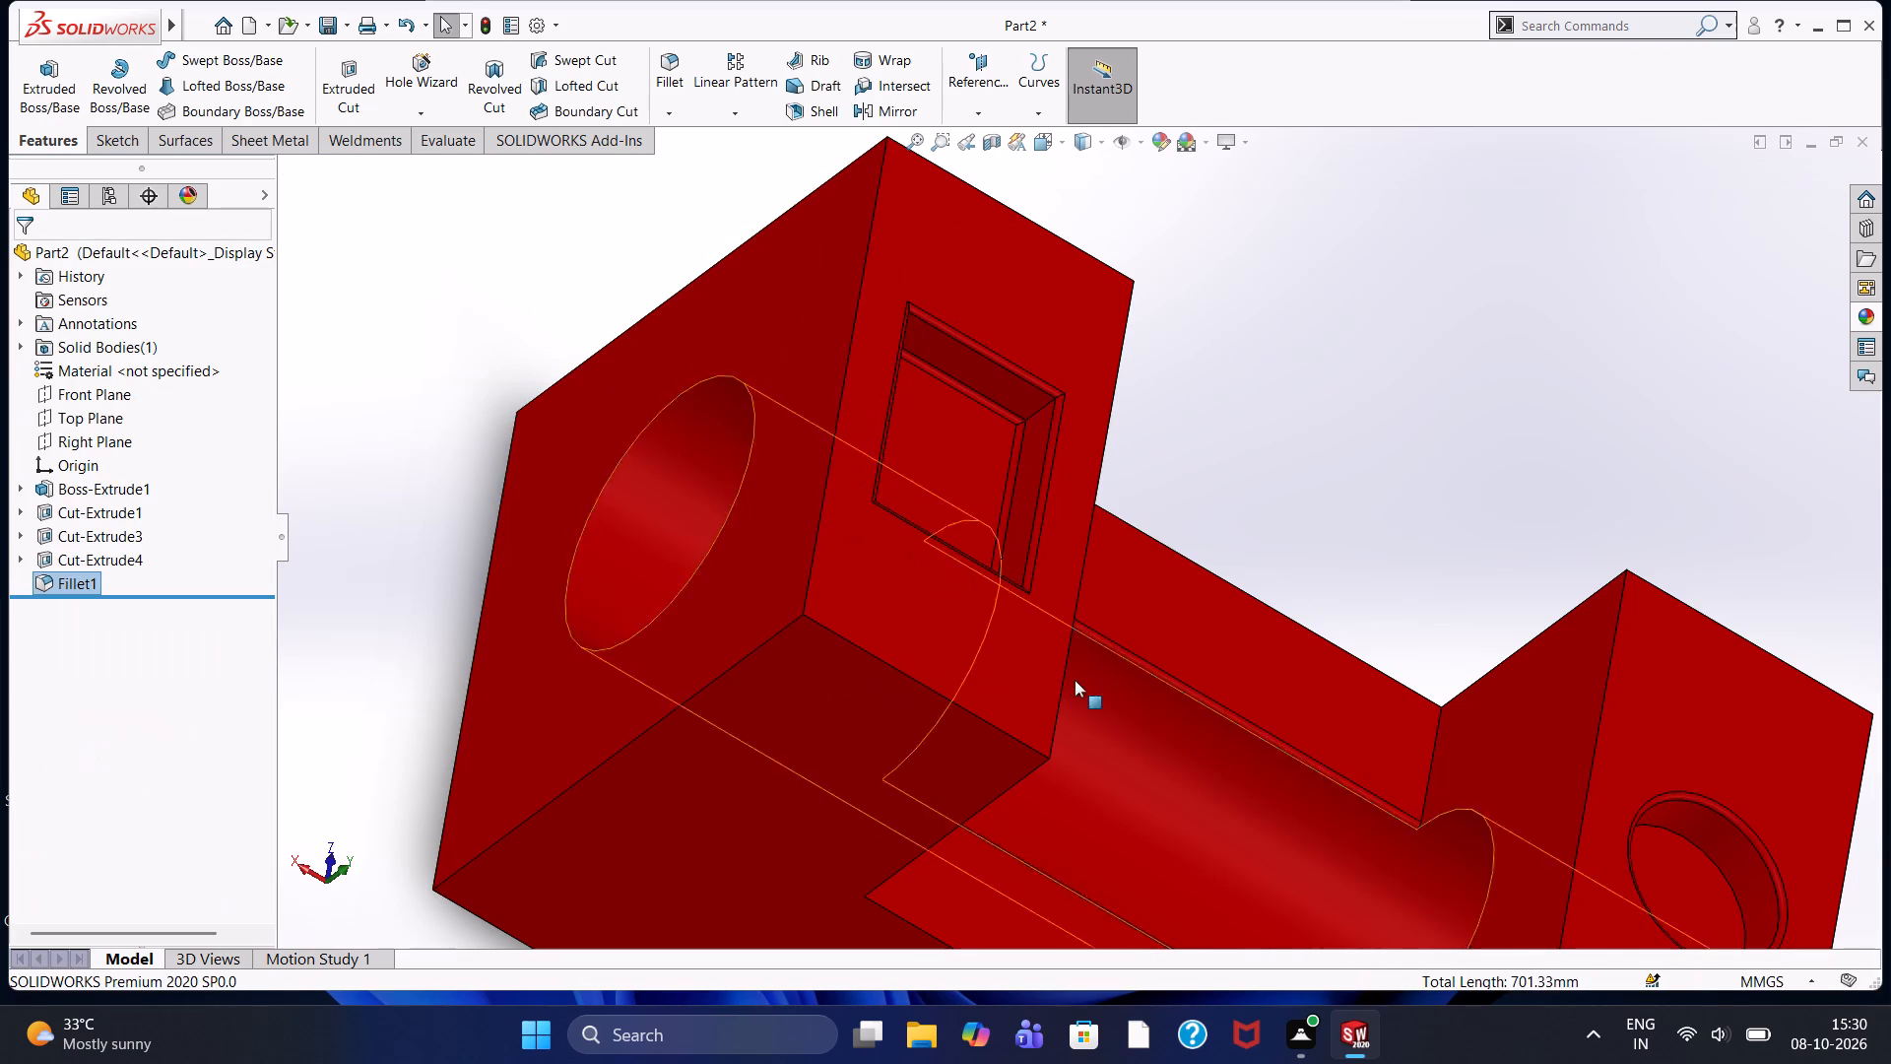
Fillet the circular floor edge of the round recess with a 1 mm radius.
scroll(1041, 608, "up", 2)
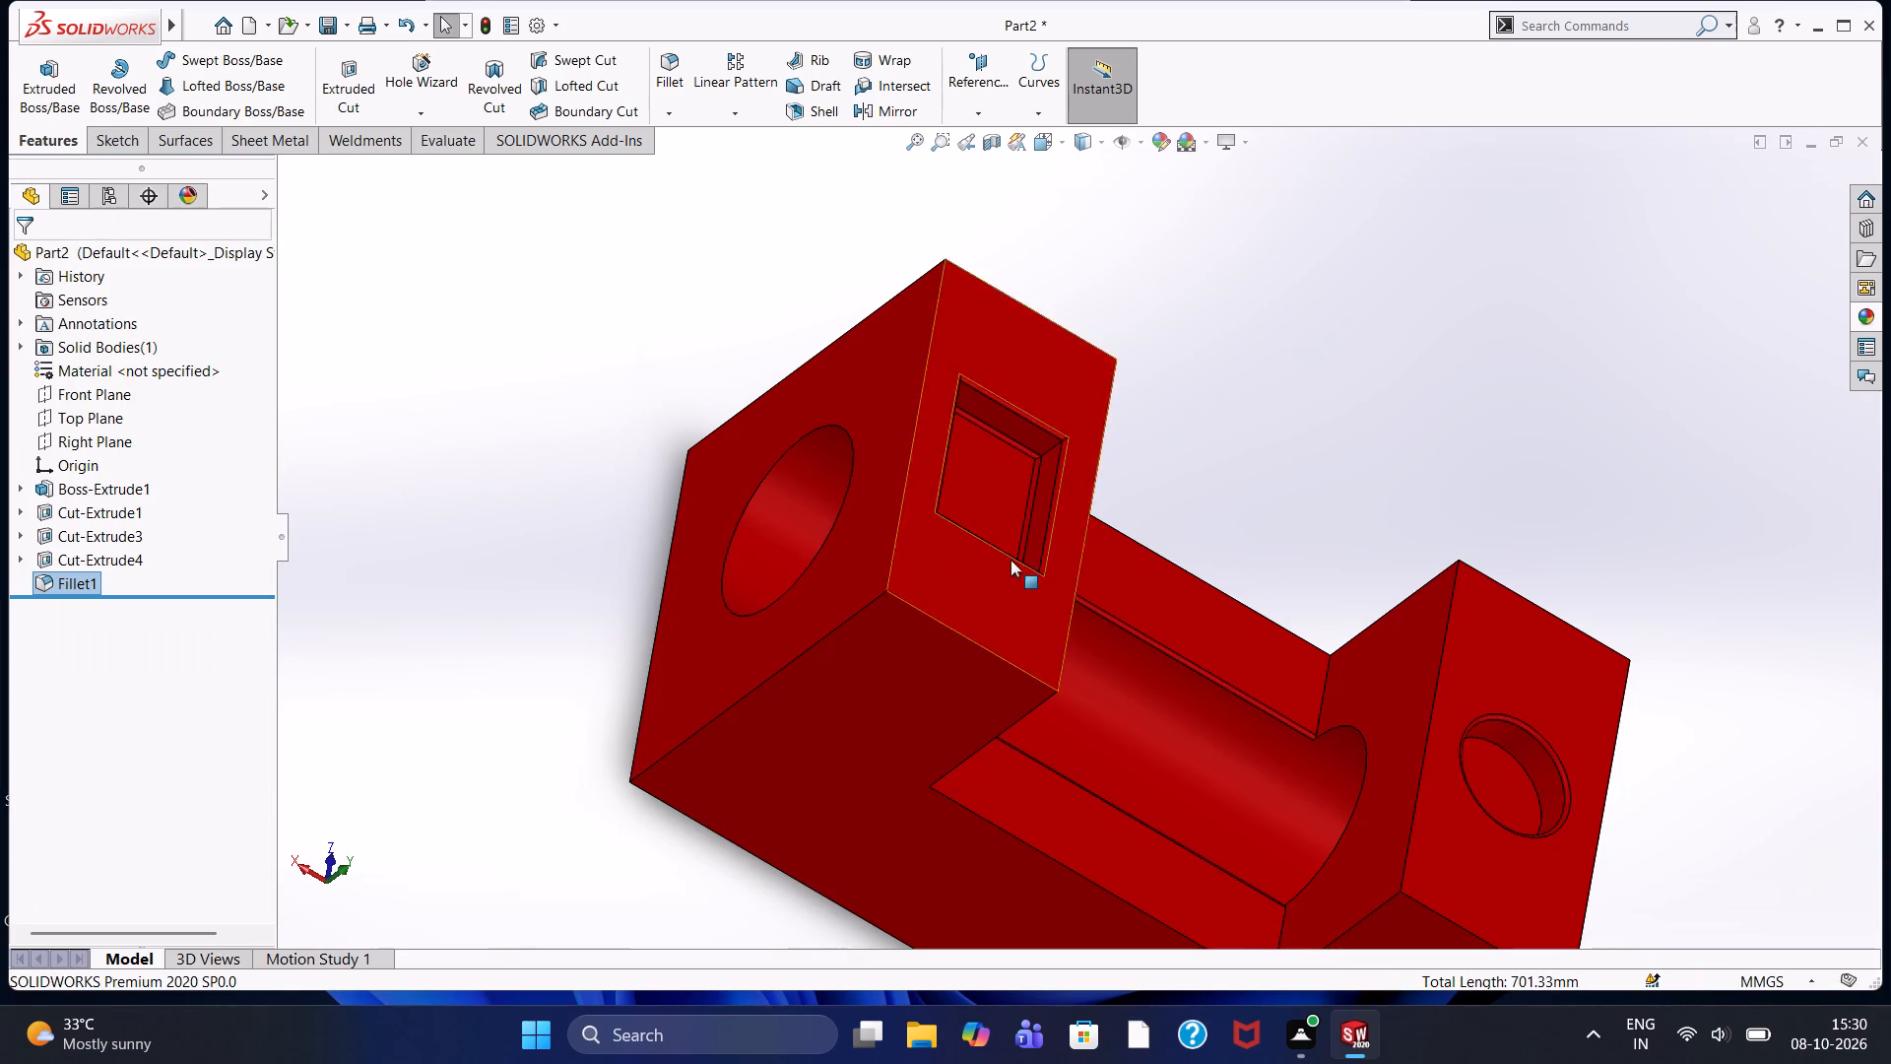
scroll(1059, 527, "down", 10)
scroll(1133, 497, "up", 6)
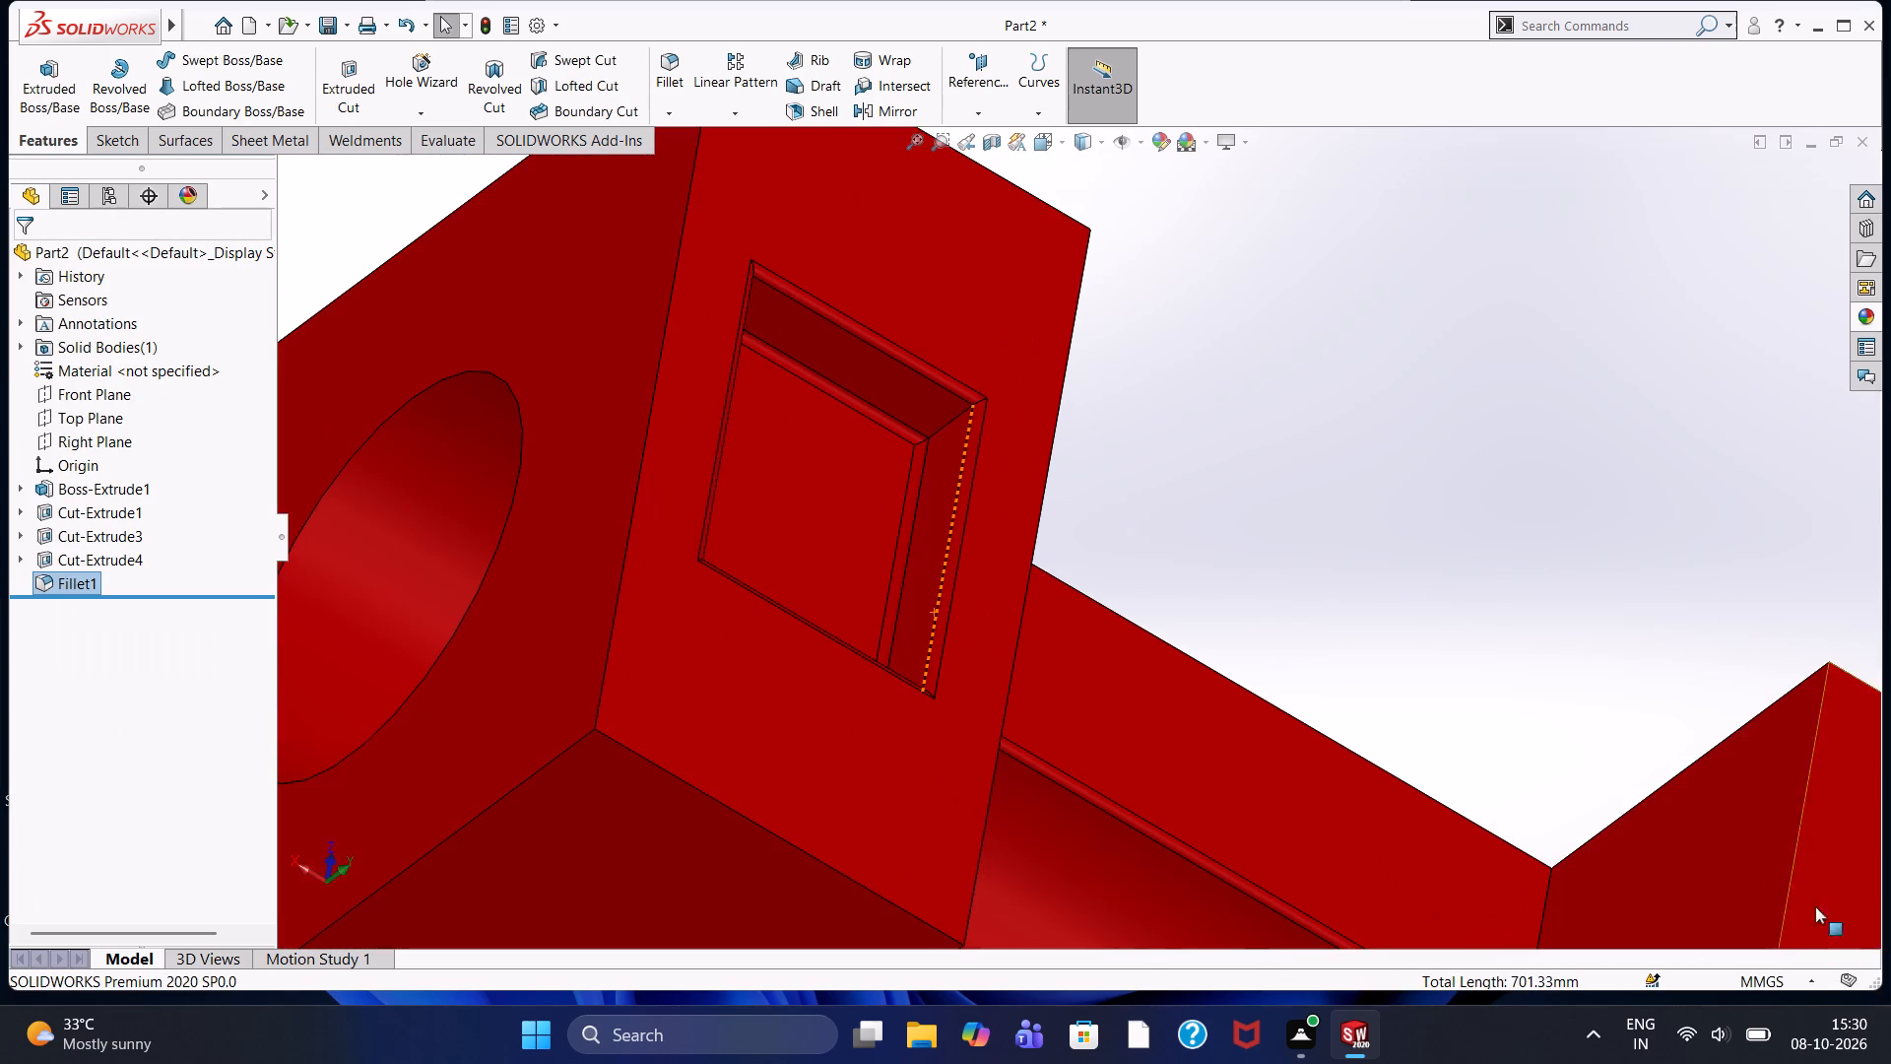
scroll(1579, 733, "up", 6)
scroll(1564, 714, "down", 5)
scroll(1148, 749, "down", 1)
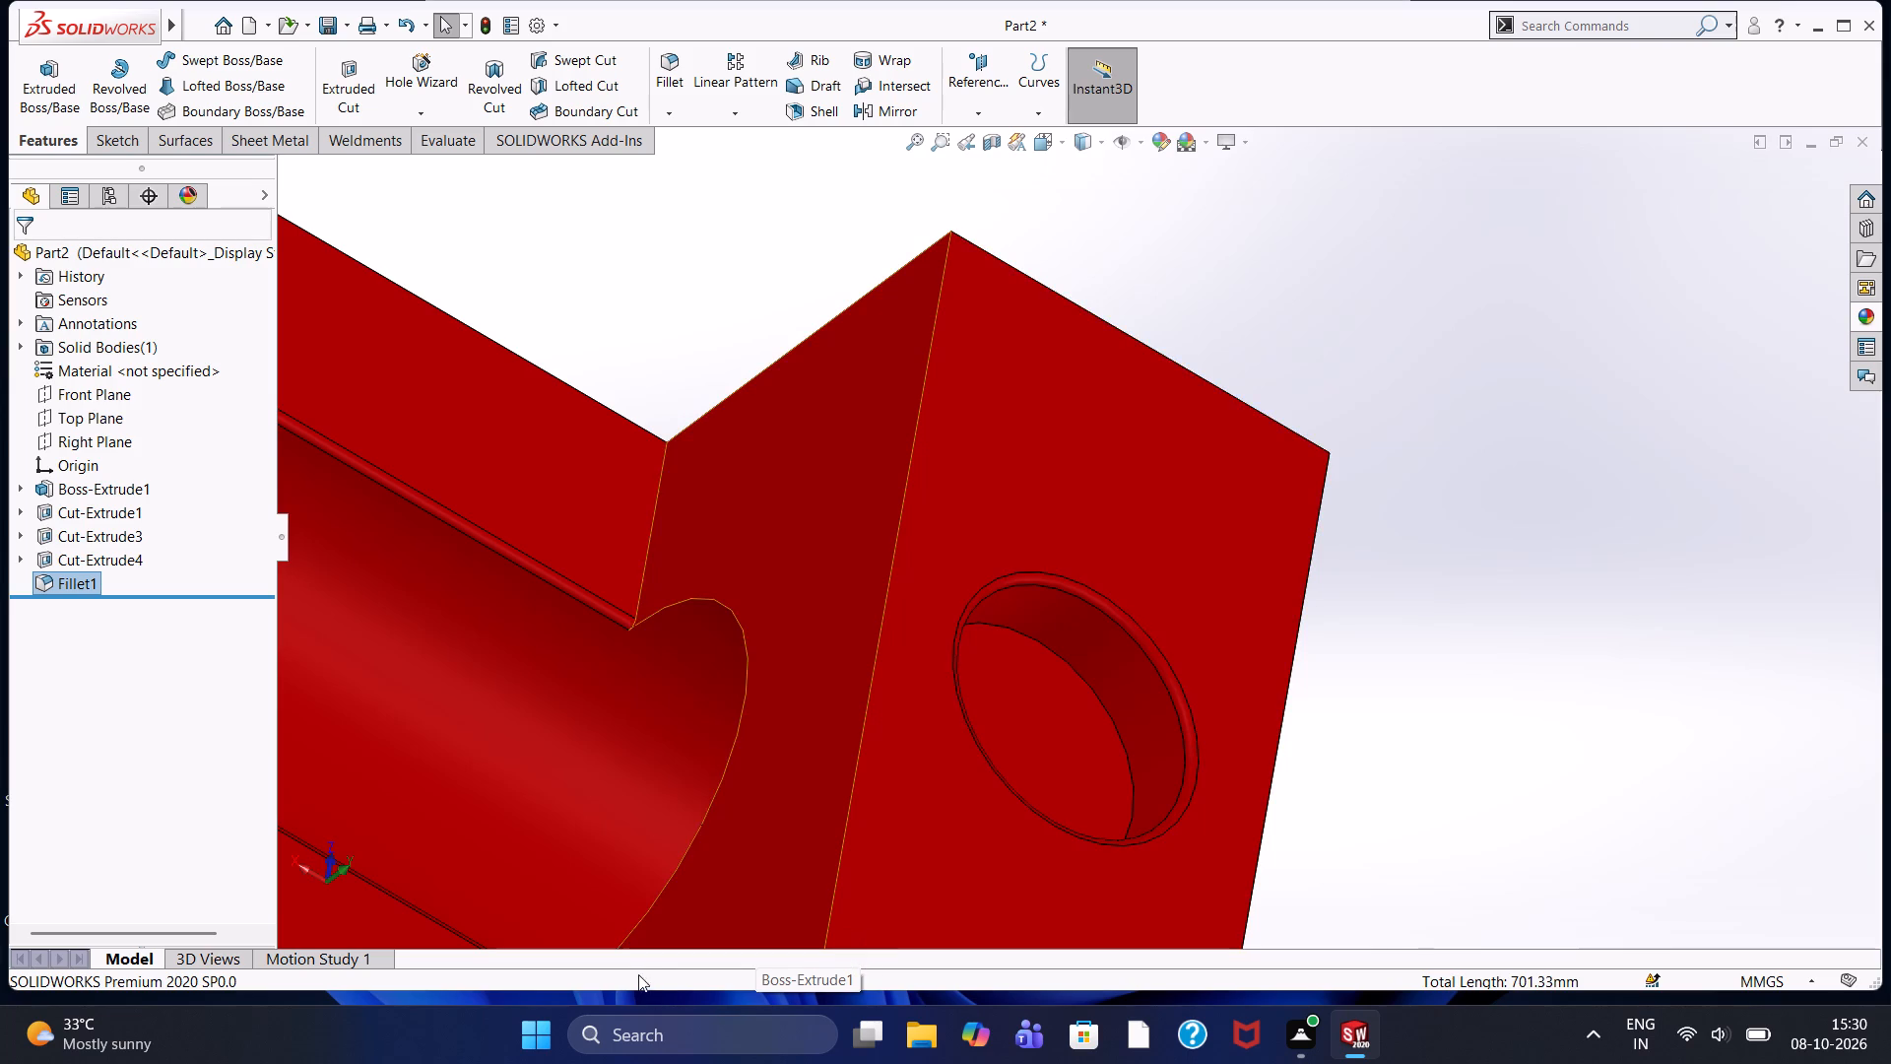
left_click(666, 70)
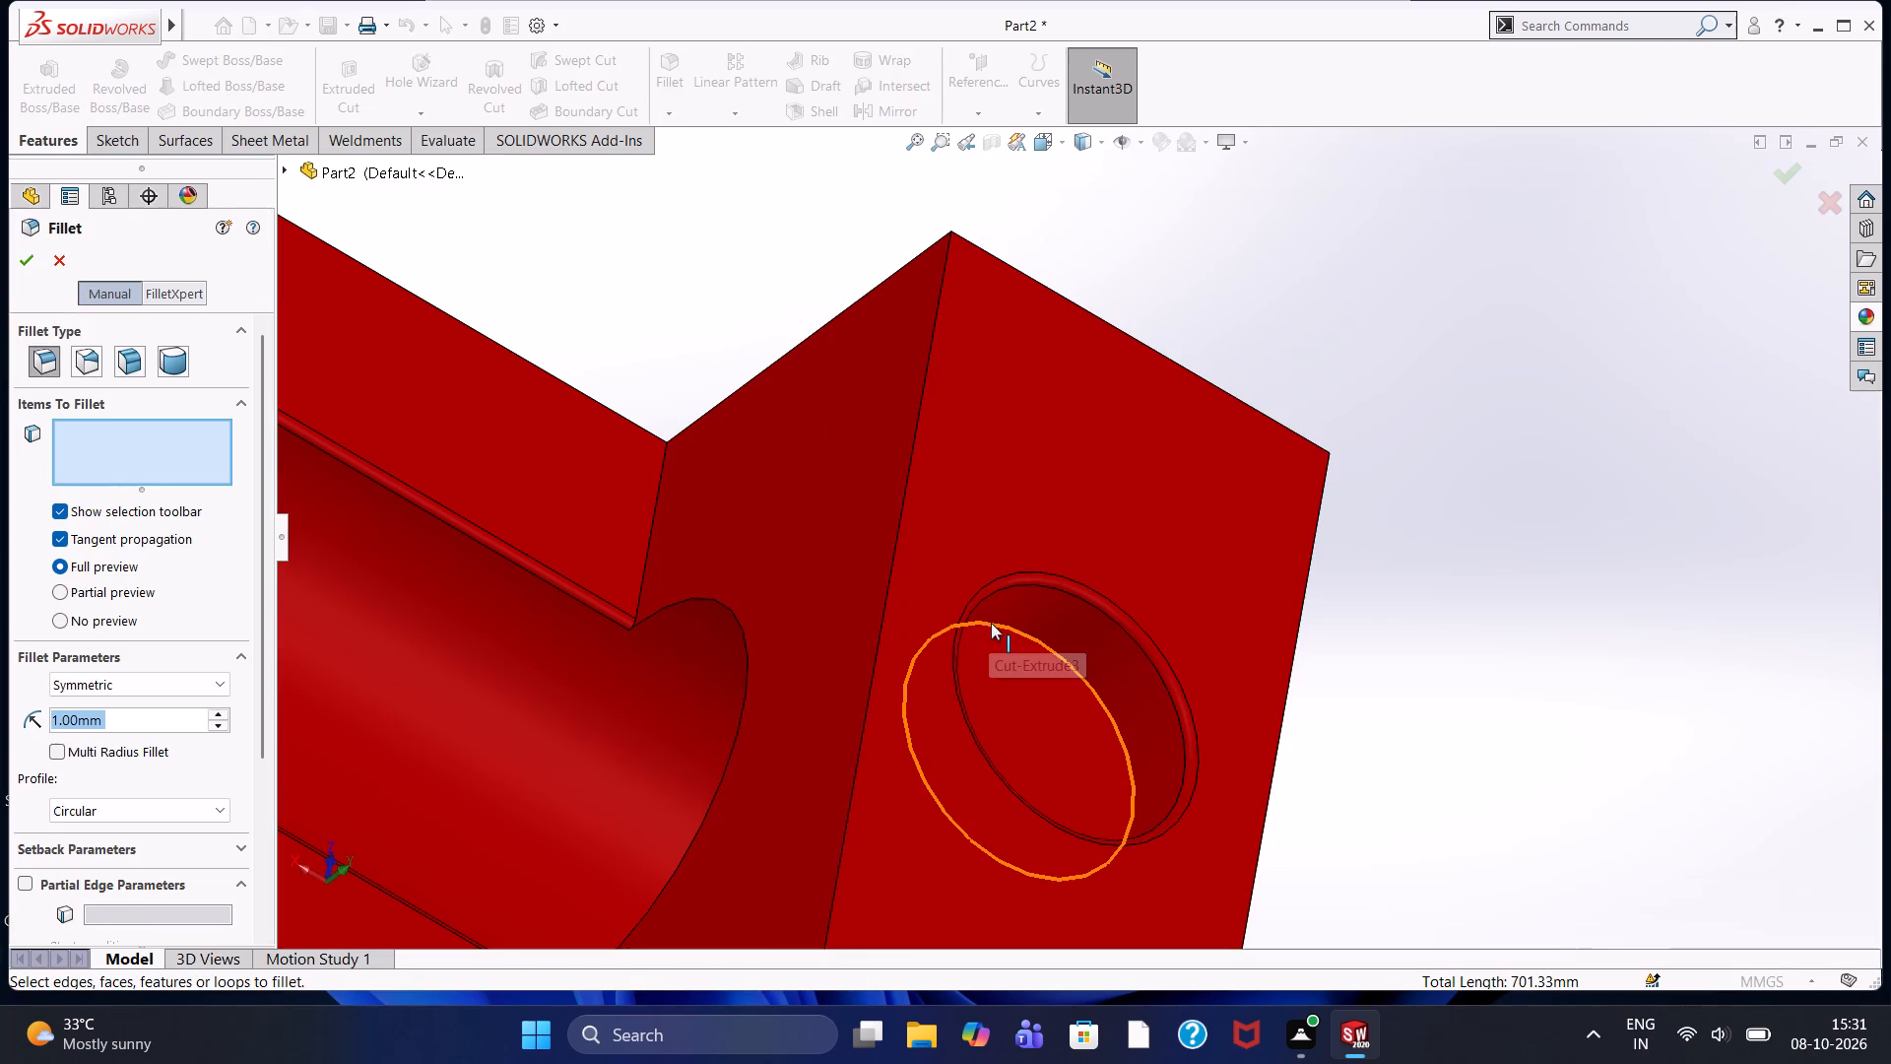
left_click(991, 623)
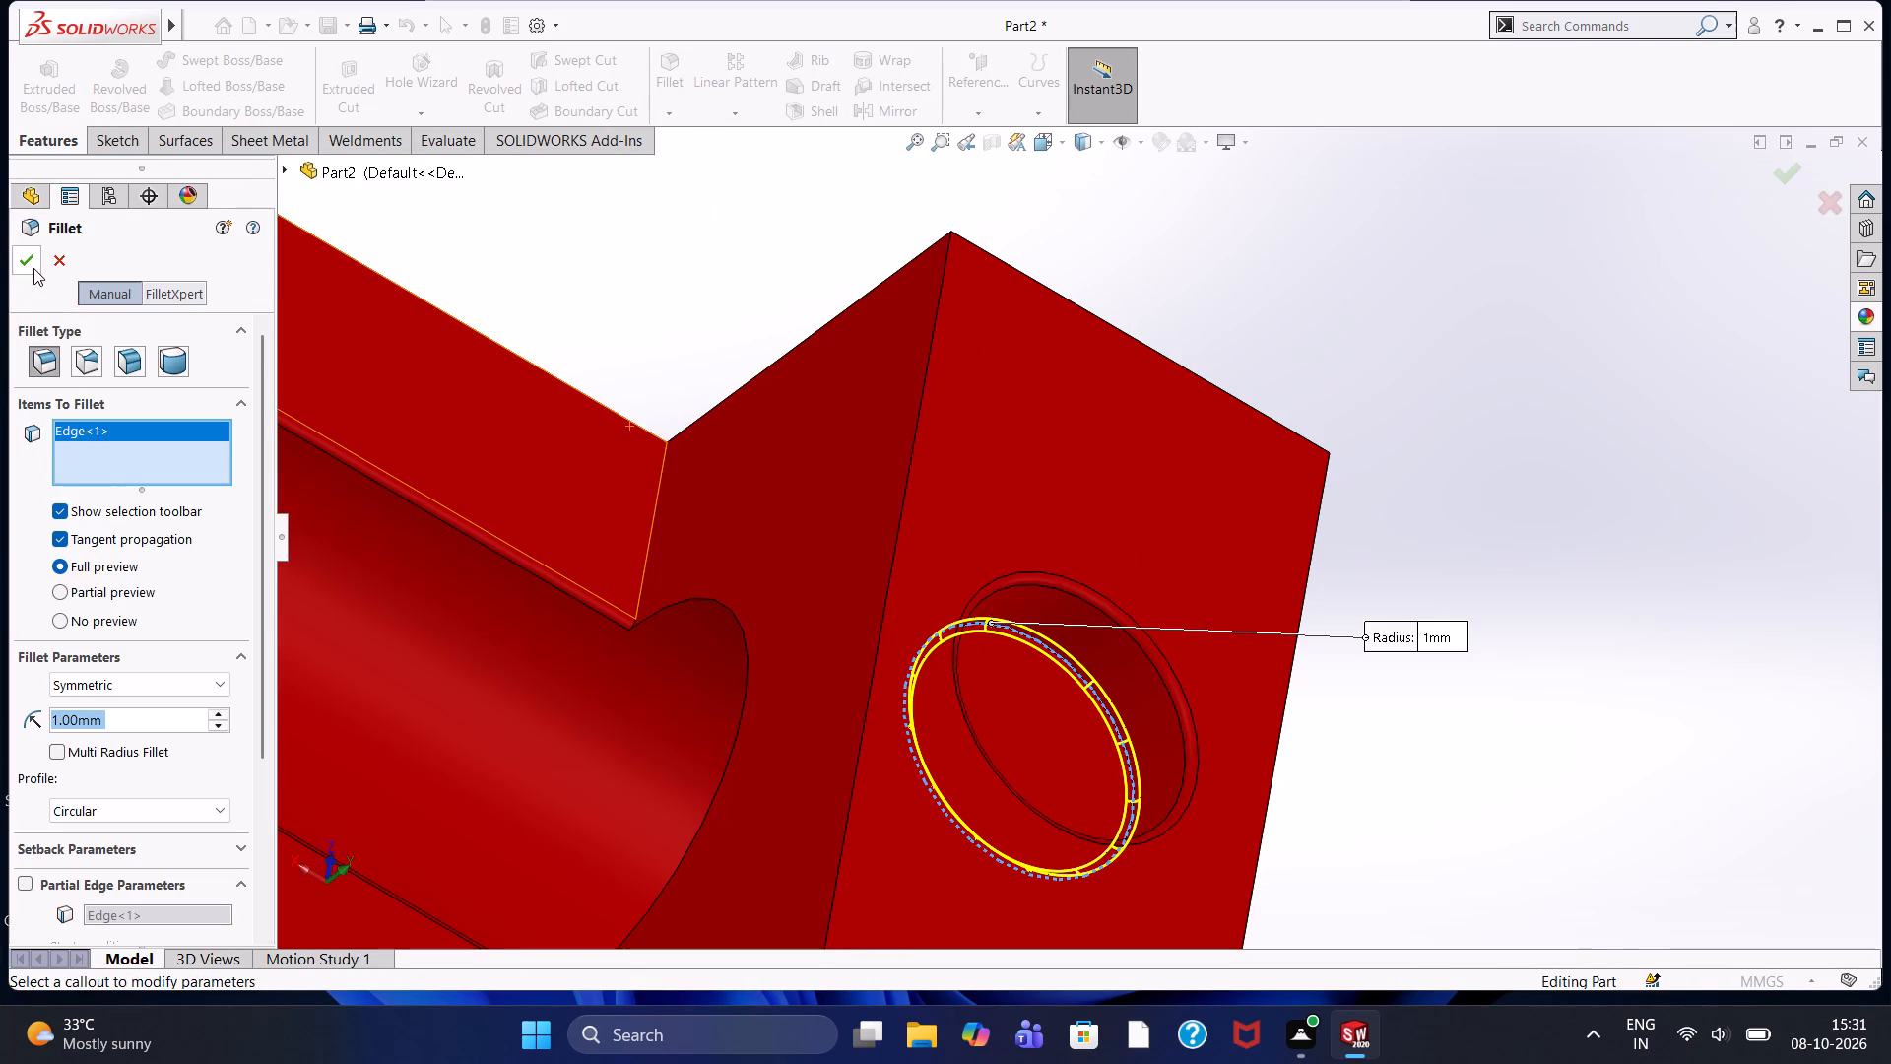
left_click(33, 268)
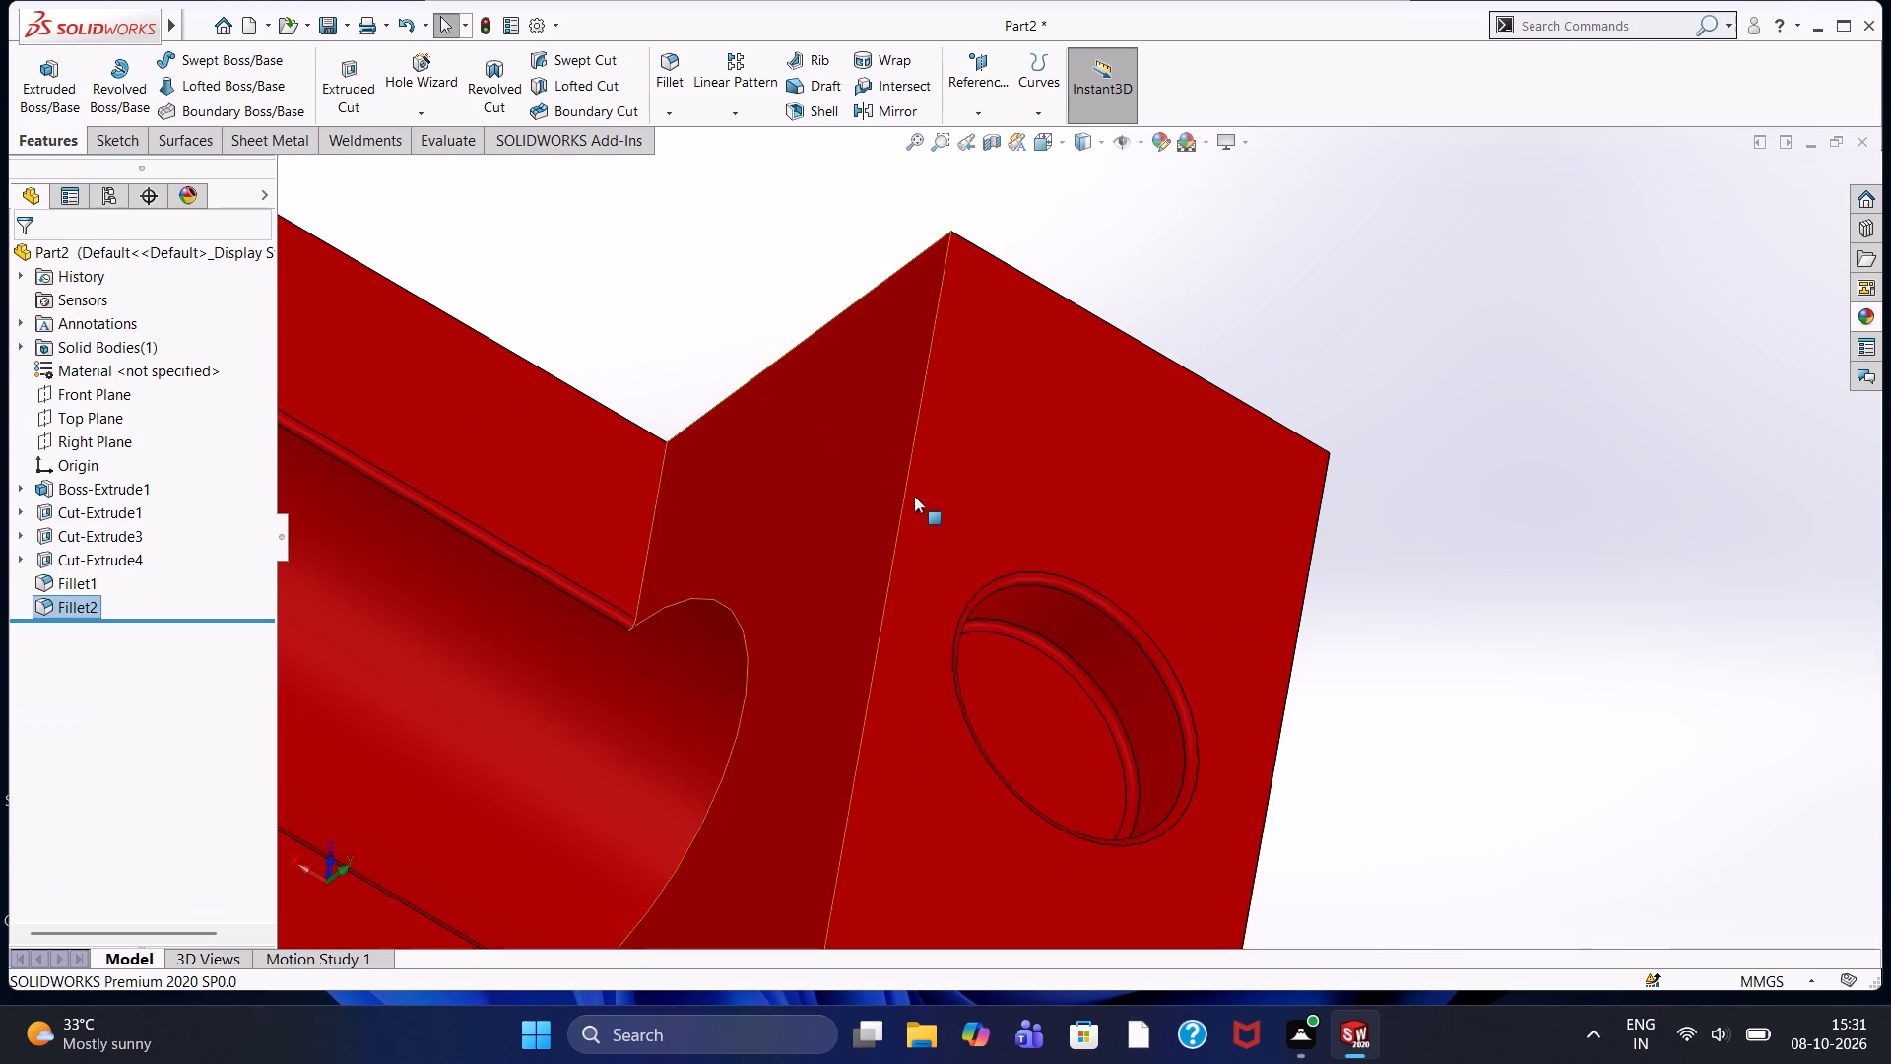
Examine the filleted block as a whole, including its underside and the flat U-shaped side face.
scroll(914, 496, "up", 7)
scroll(846, 856, "down", 1)
scroll(908, 736, "up", 6)
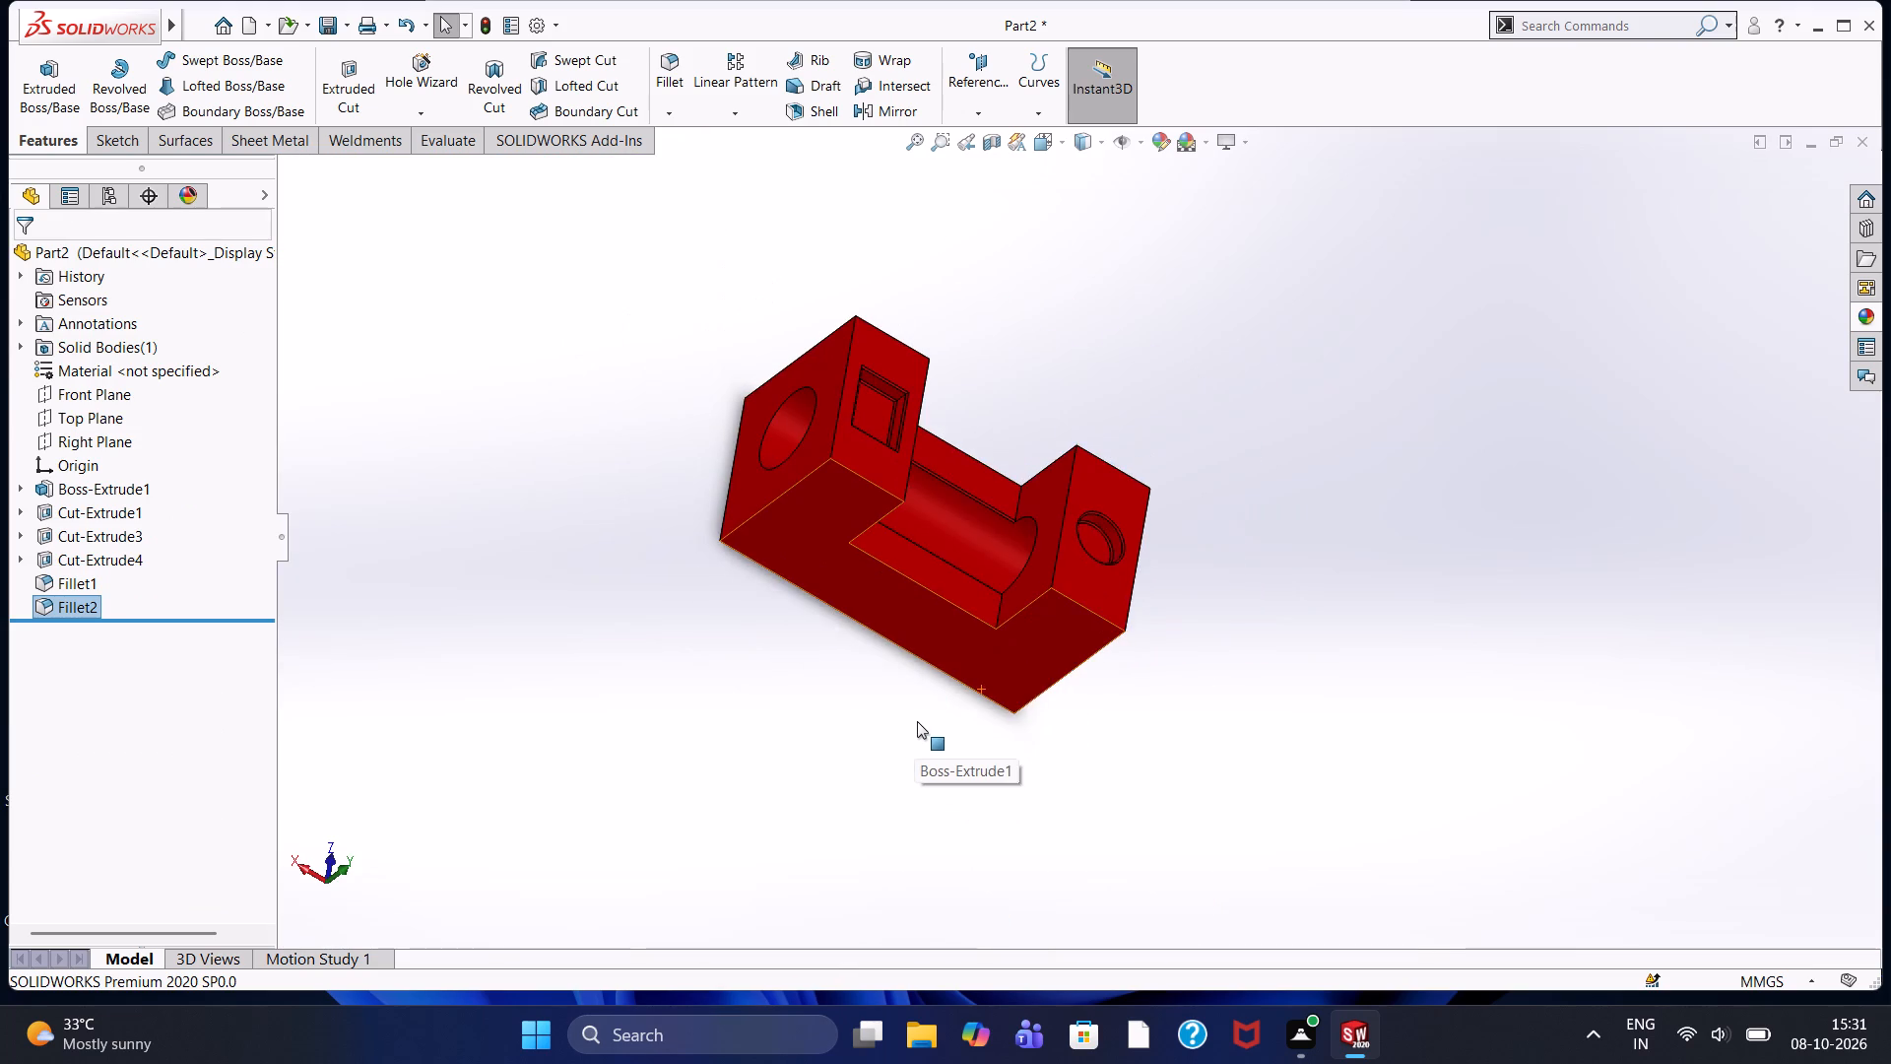
scroll(917, 721, "down", 2)
middle_click_drag(890, 706, 954, 401)
scroll(1062, 381, "down", 2)
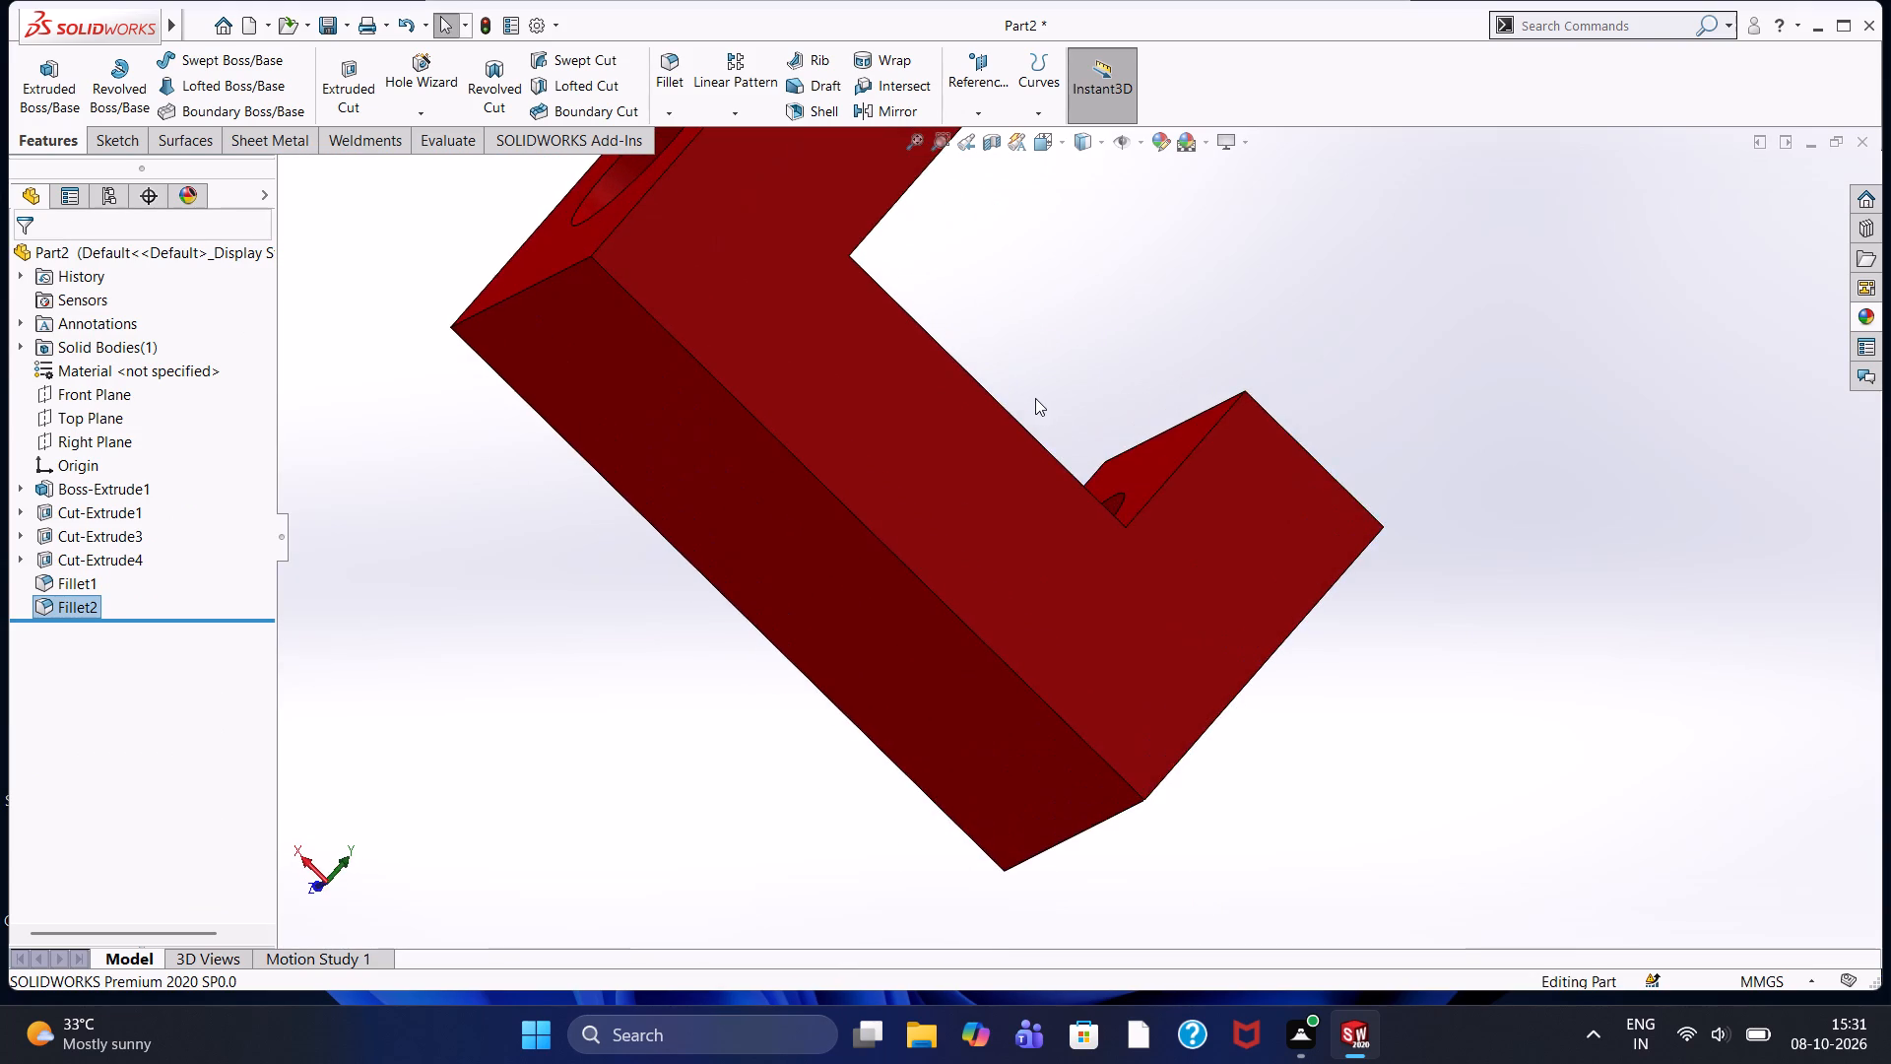
scroll(1035, 398, "up", 2)
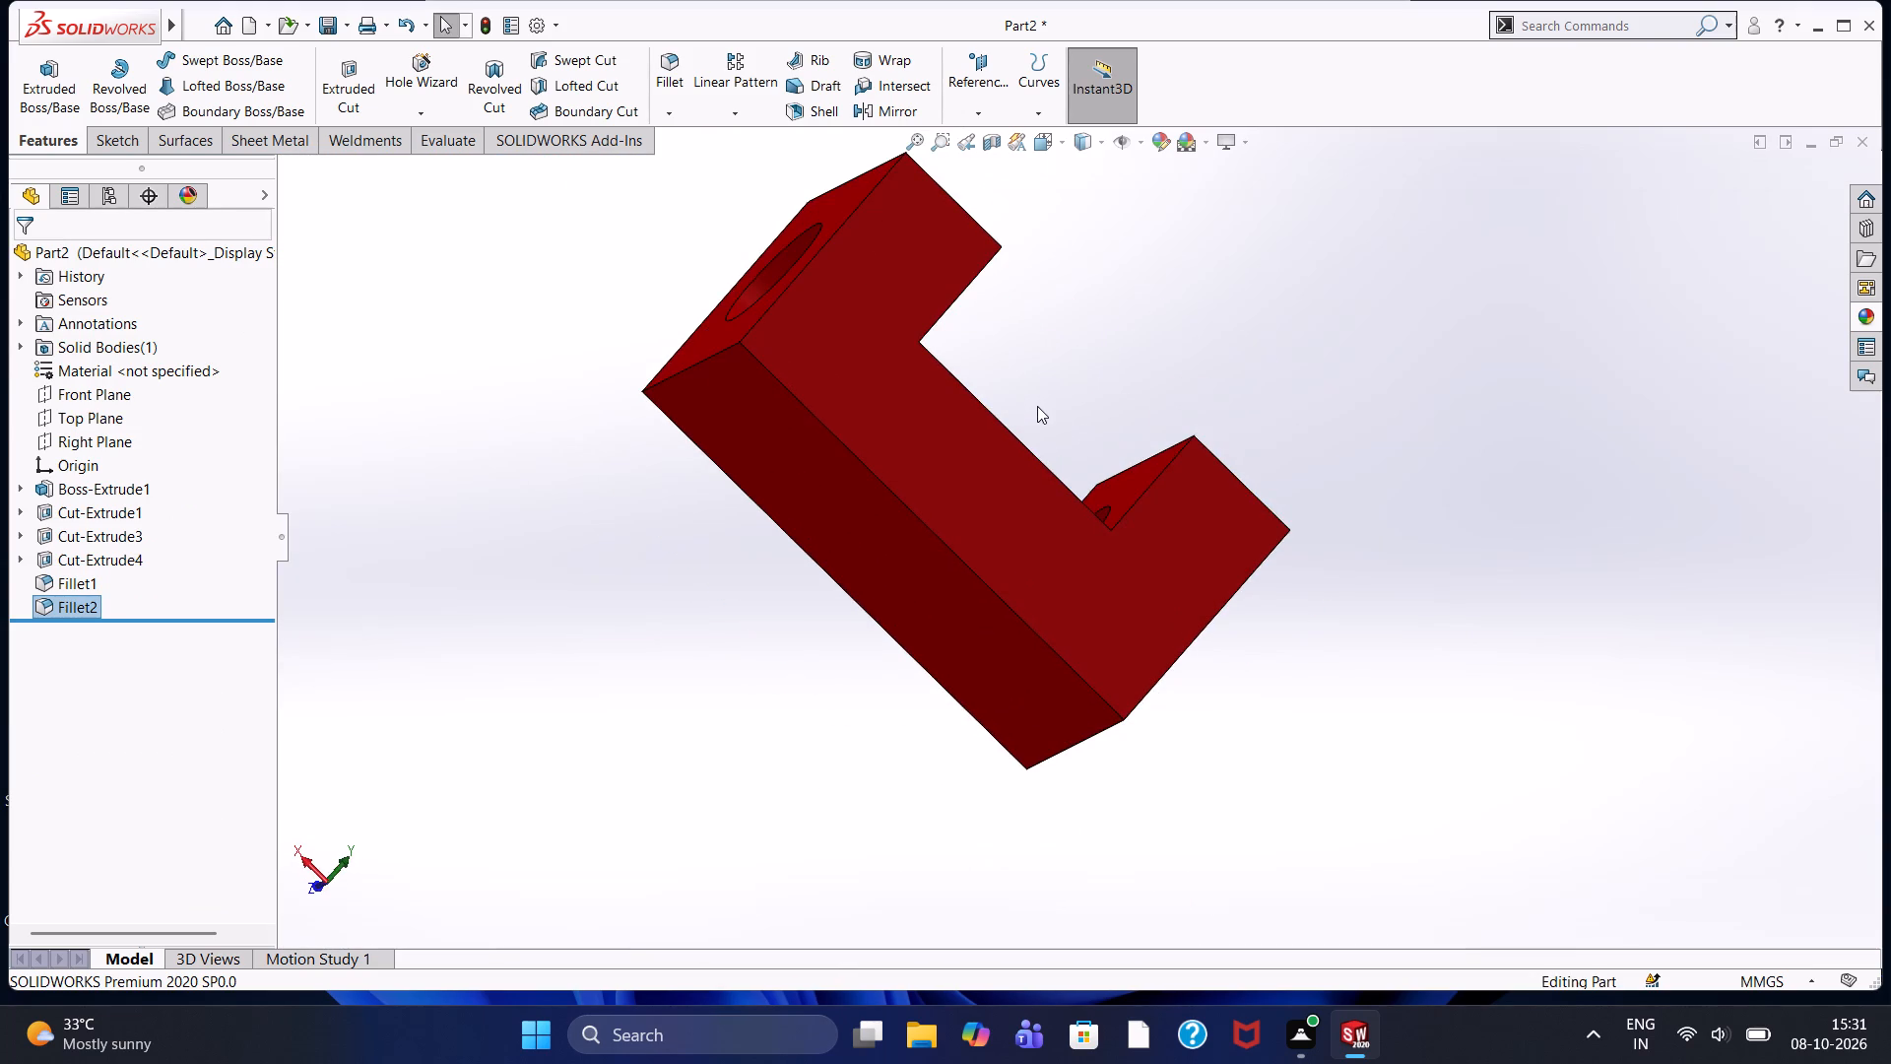
scroll(1037, 406, "down", 3)
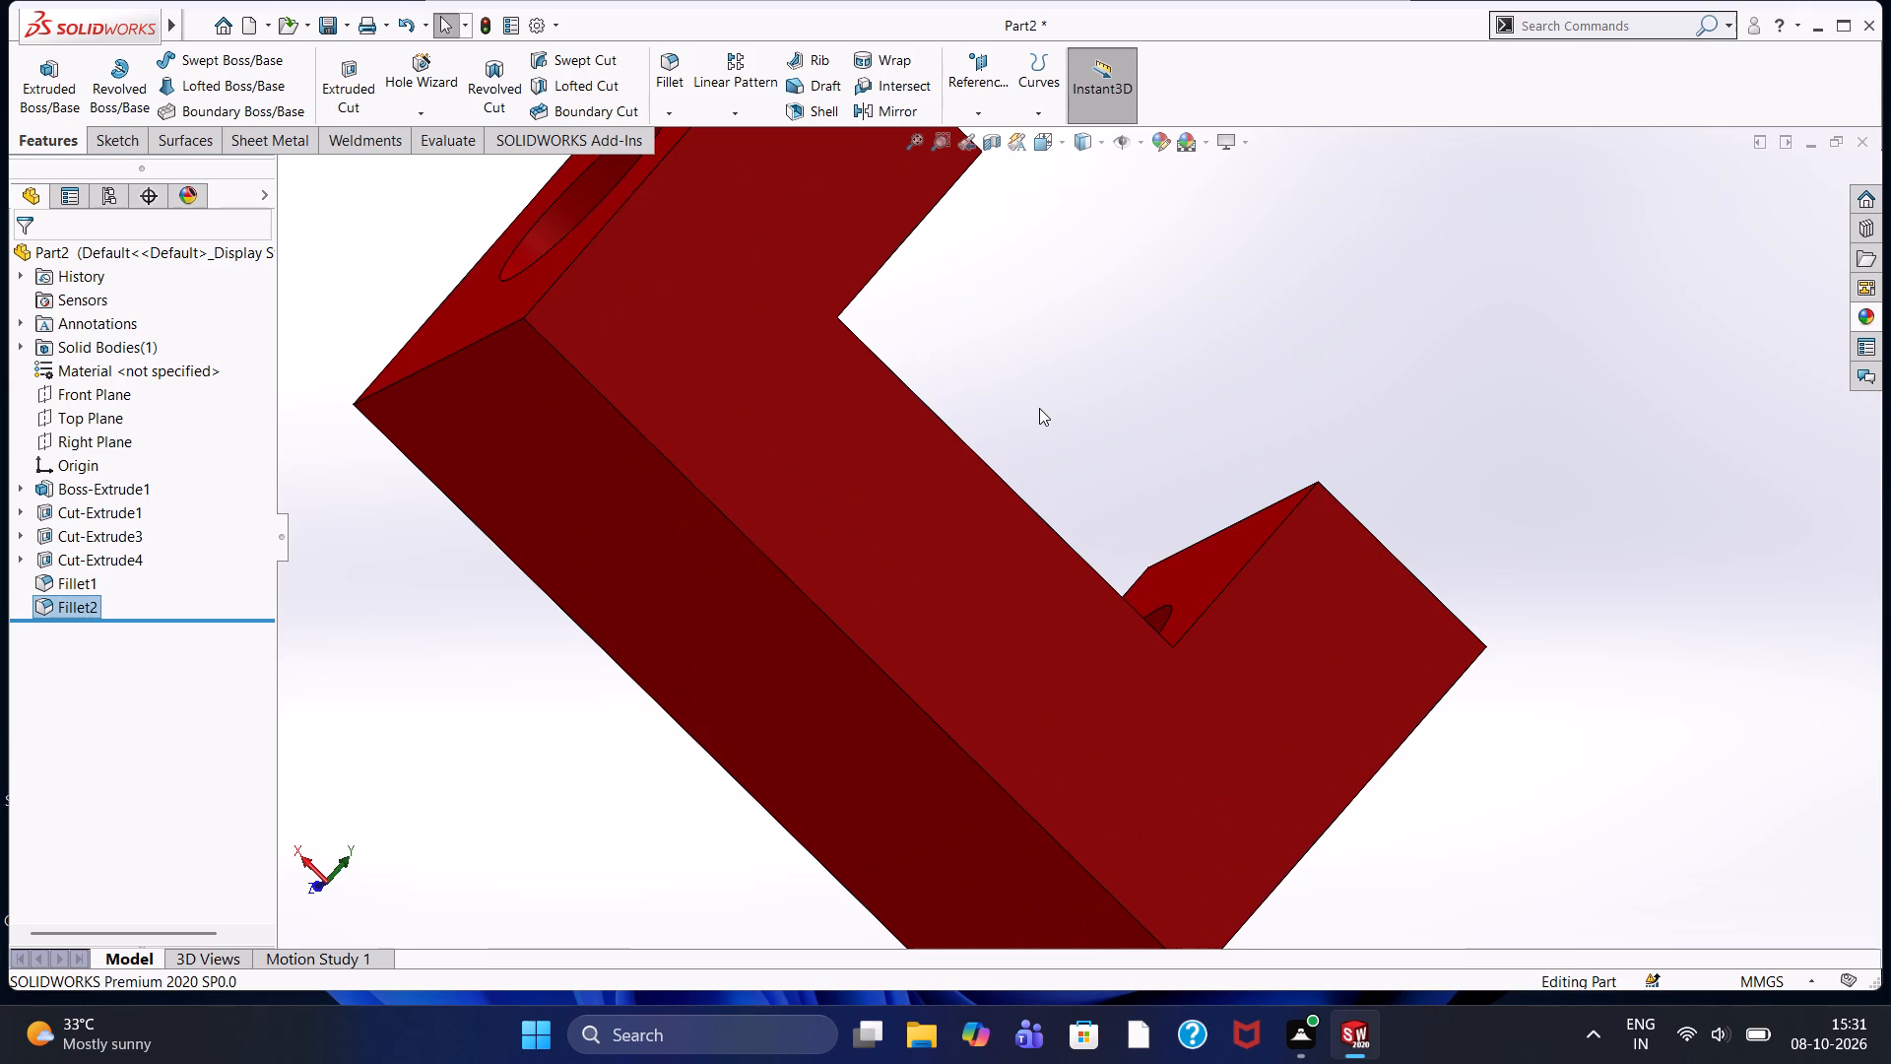
scroll(1011, 452, "down", 3)
scroll(1005, 460, "up", 2)
scroll(1030, 484, "down", 1)
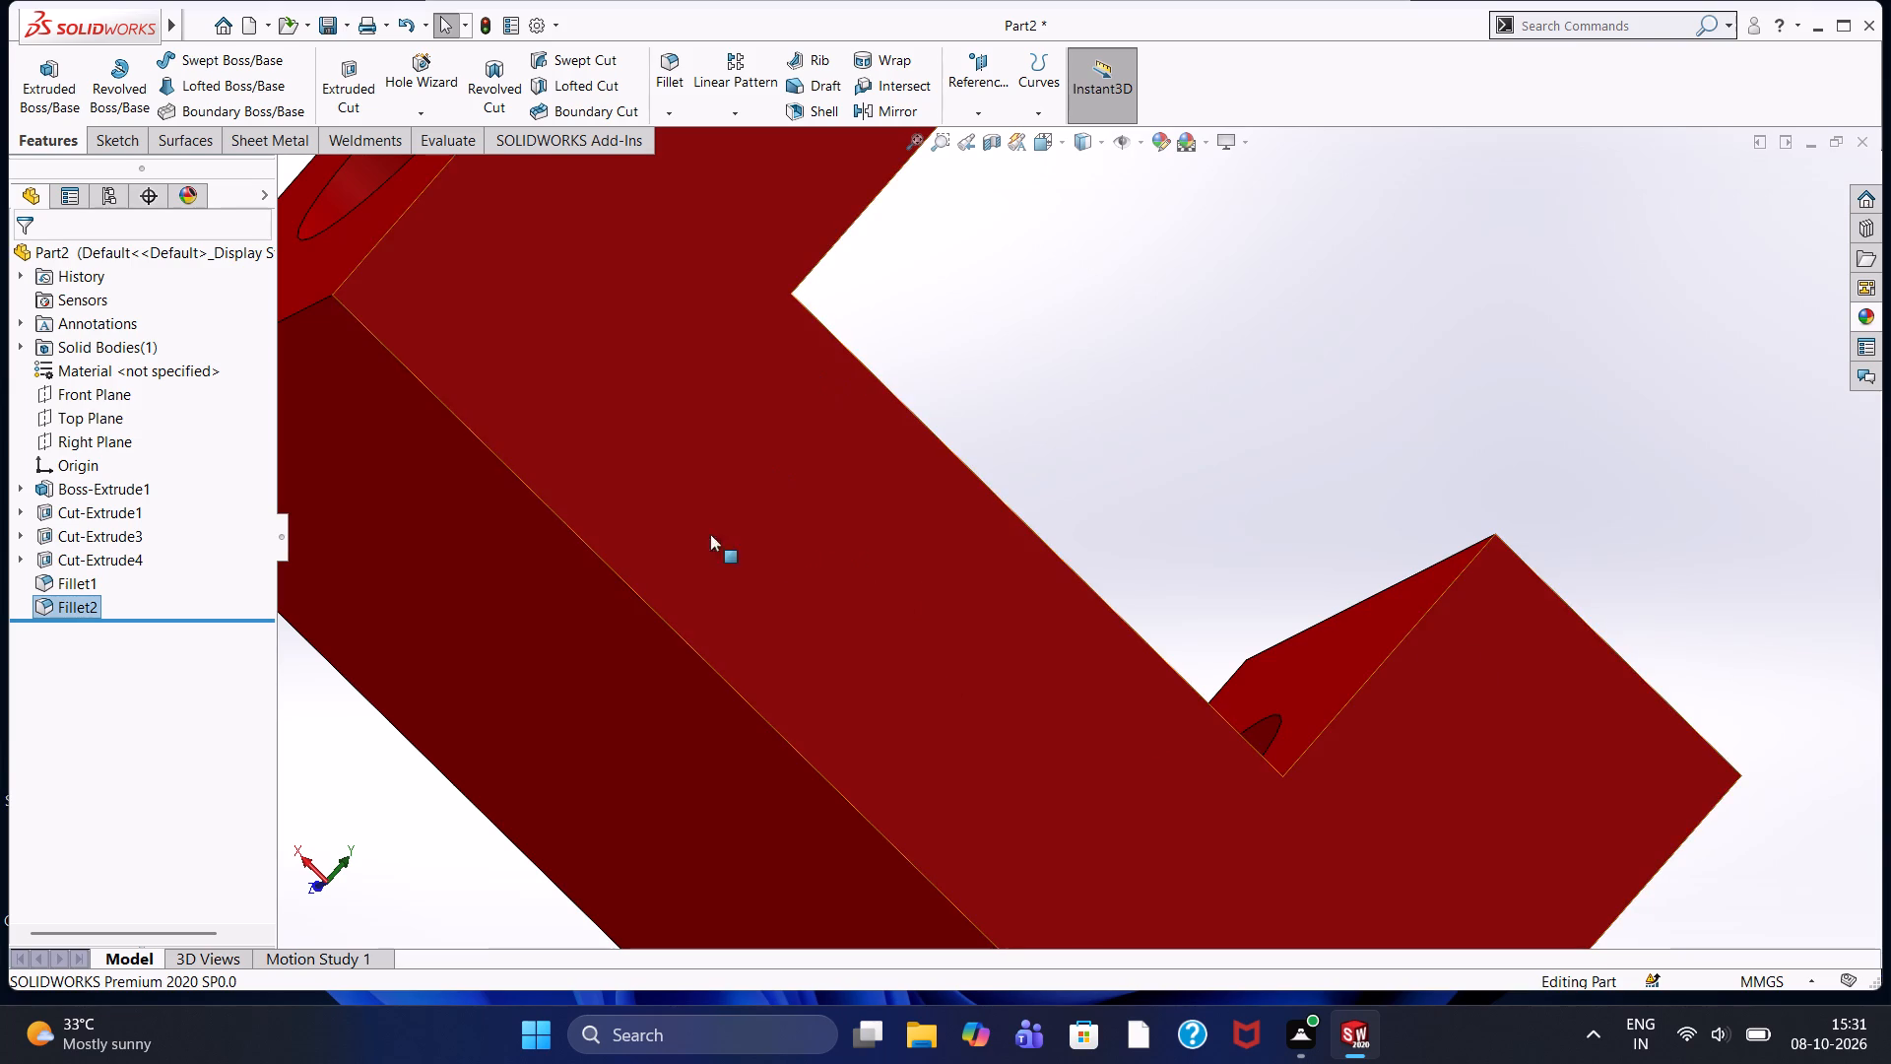
scroll(791, 519, "up", 1)
scroll(868, 458, "up", 2)
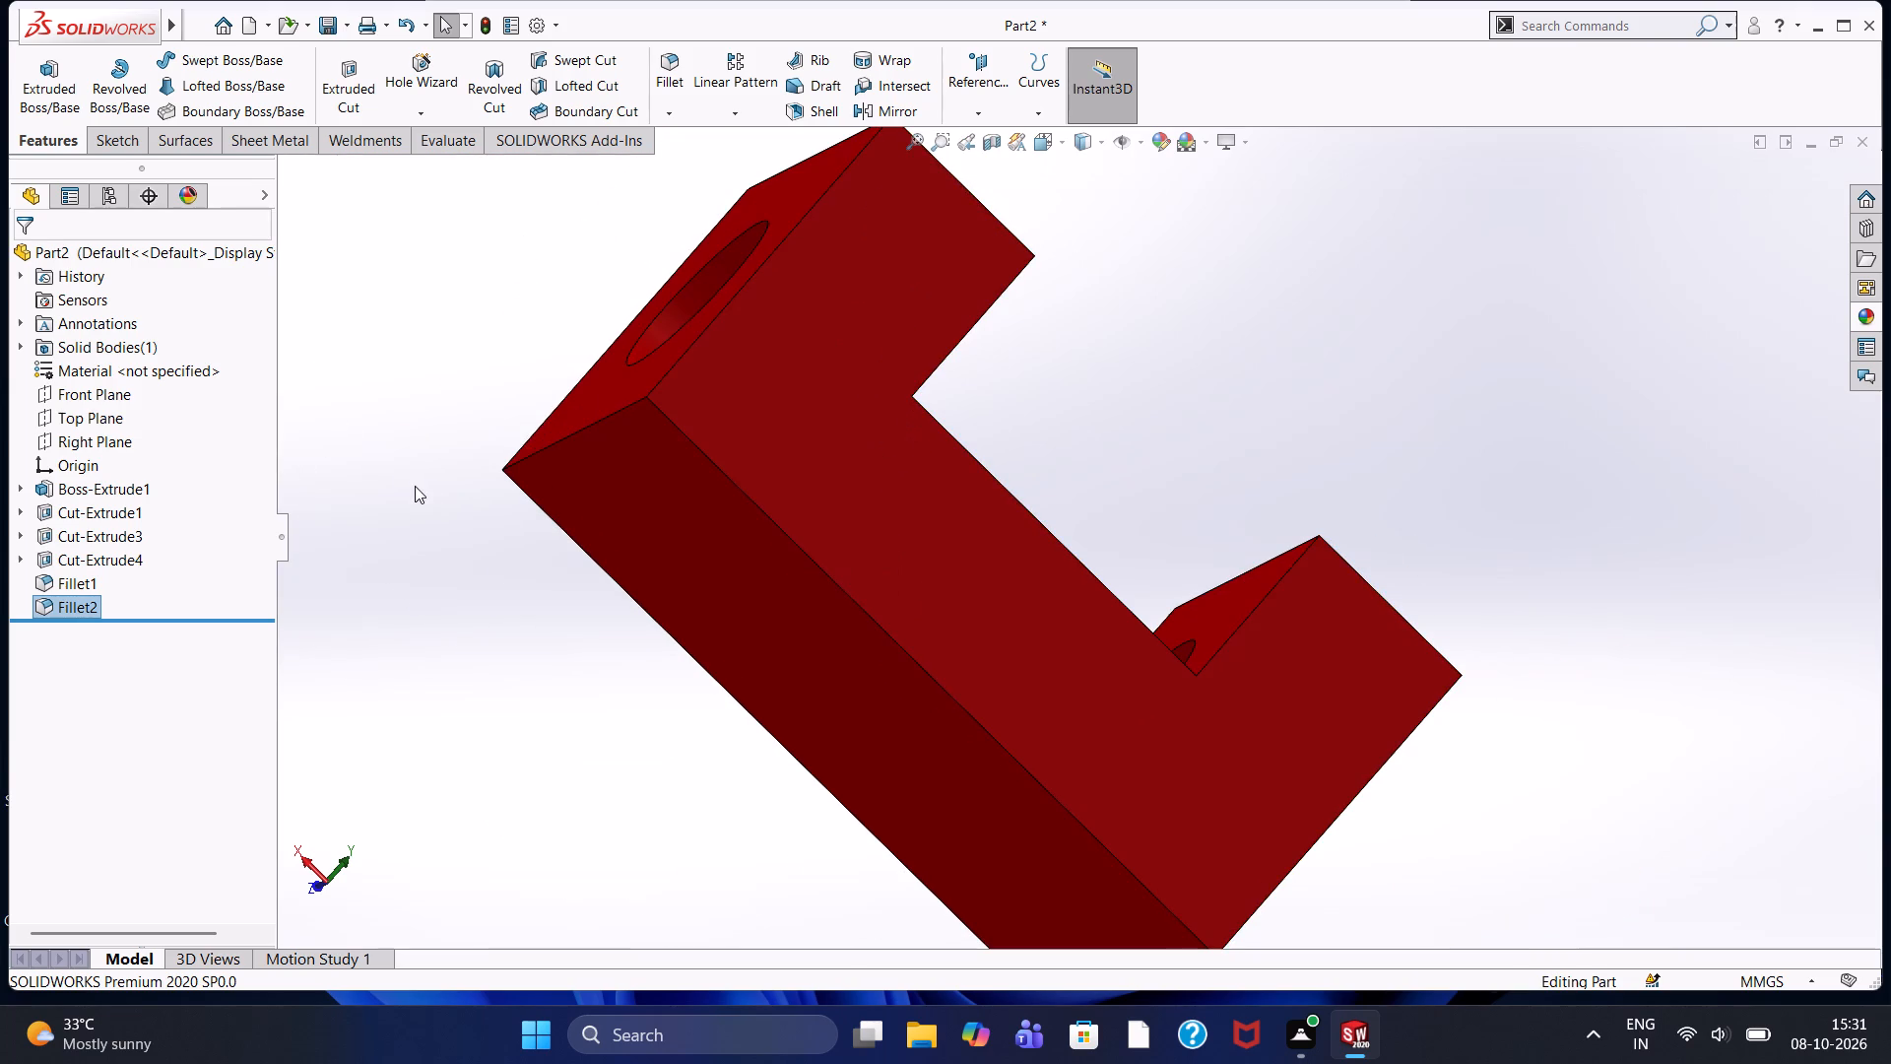
right_click_drag(495, 419, 481, 450, "ctrl")
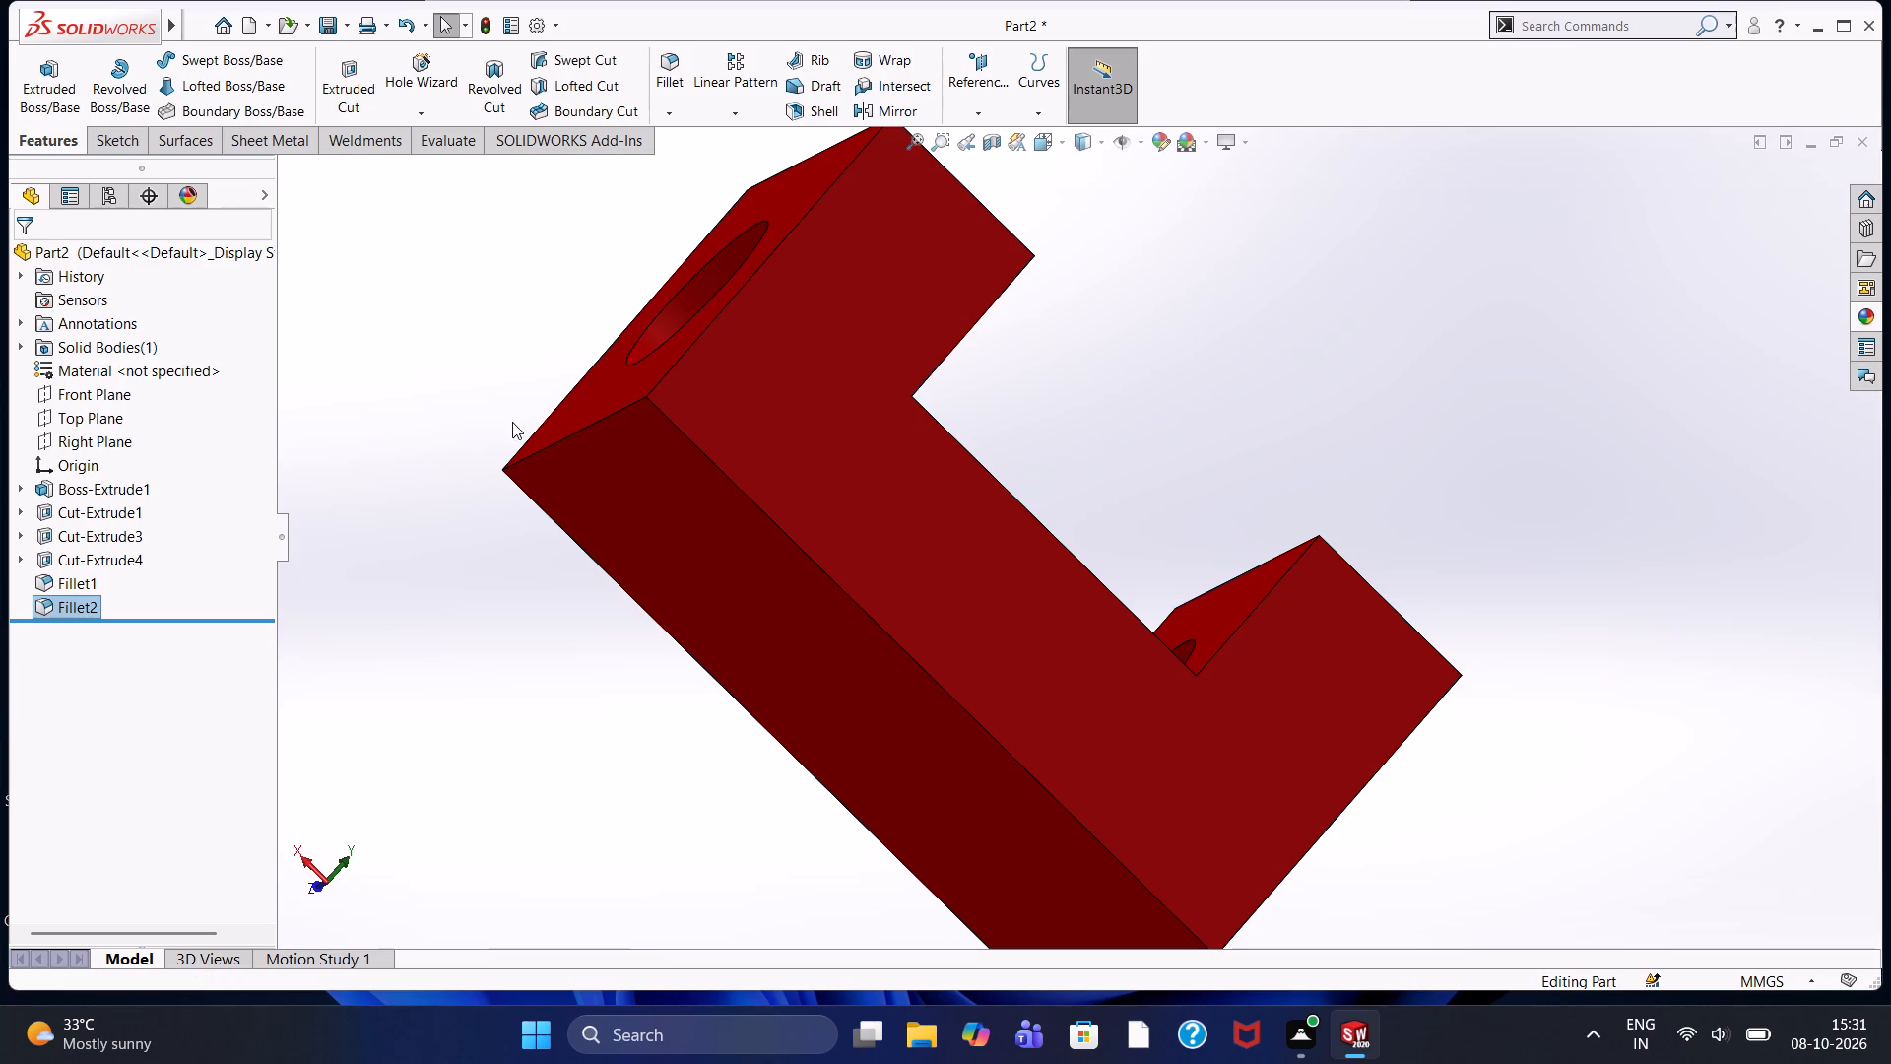
Fillet all eight outline edges of the front U-shaped side face with a 1 mm radius.
key("ctrl+7")
left_click_drag(627, 425, 638, 424)
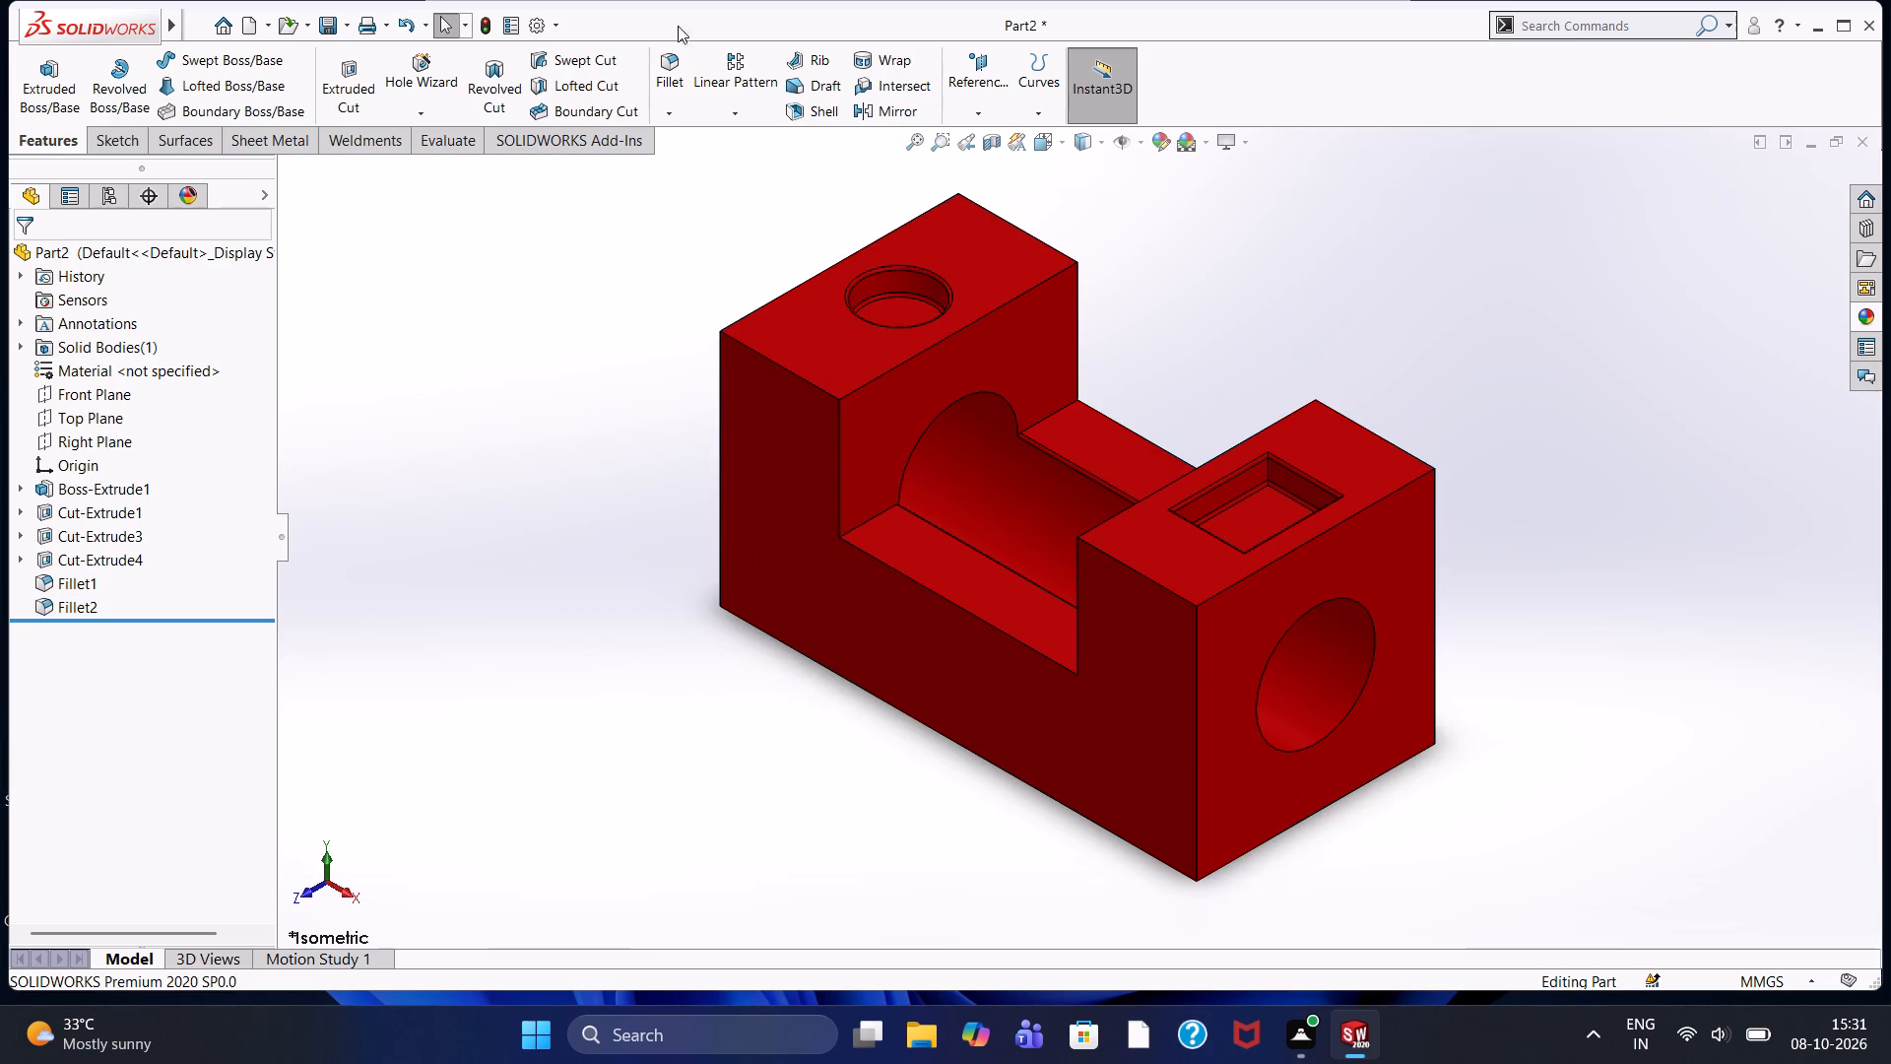
left_click(666, 74)
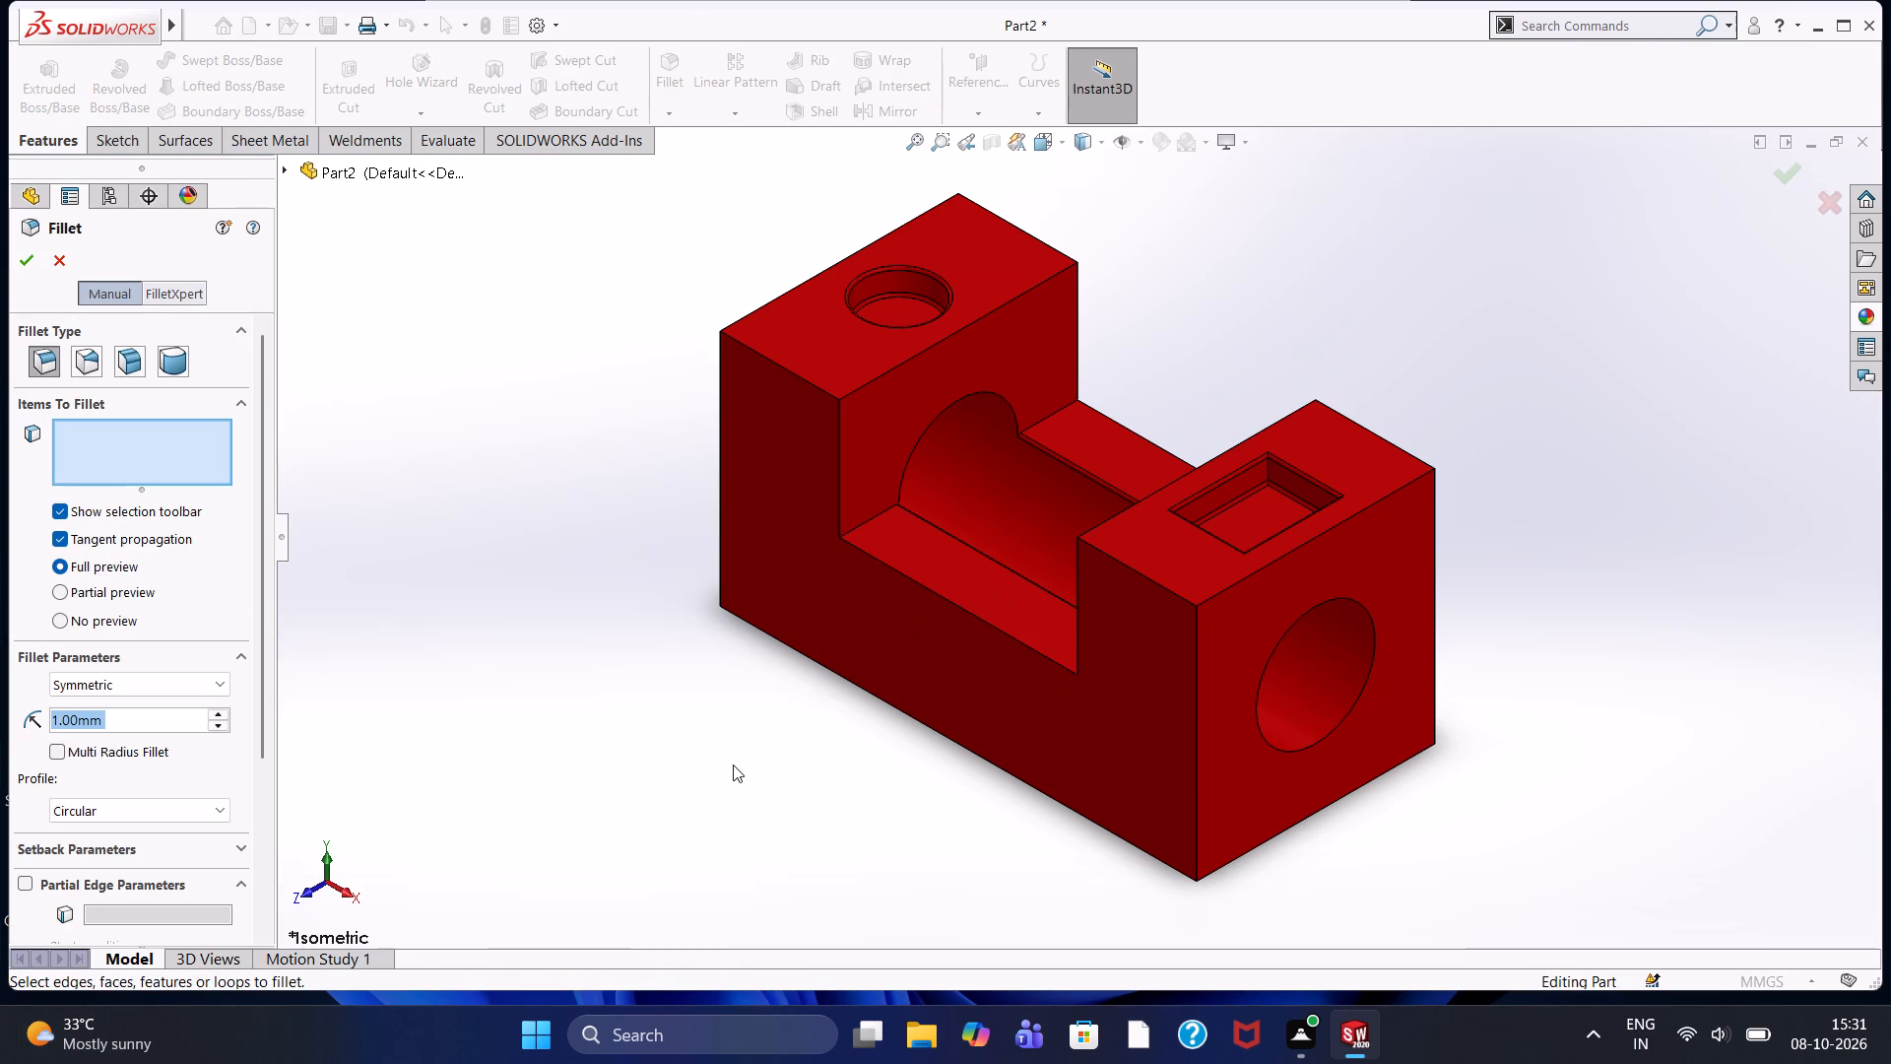
left_click(890, 706)
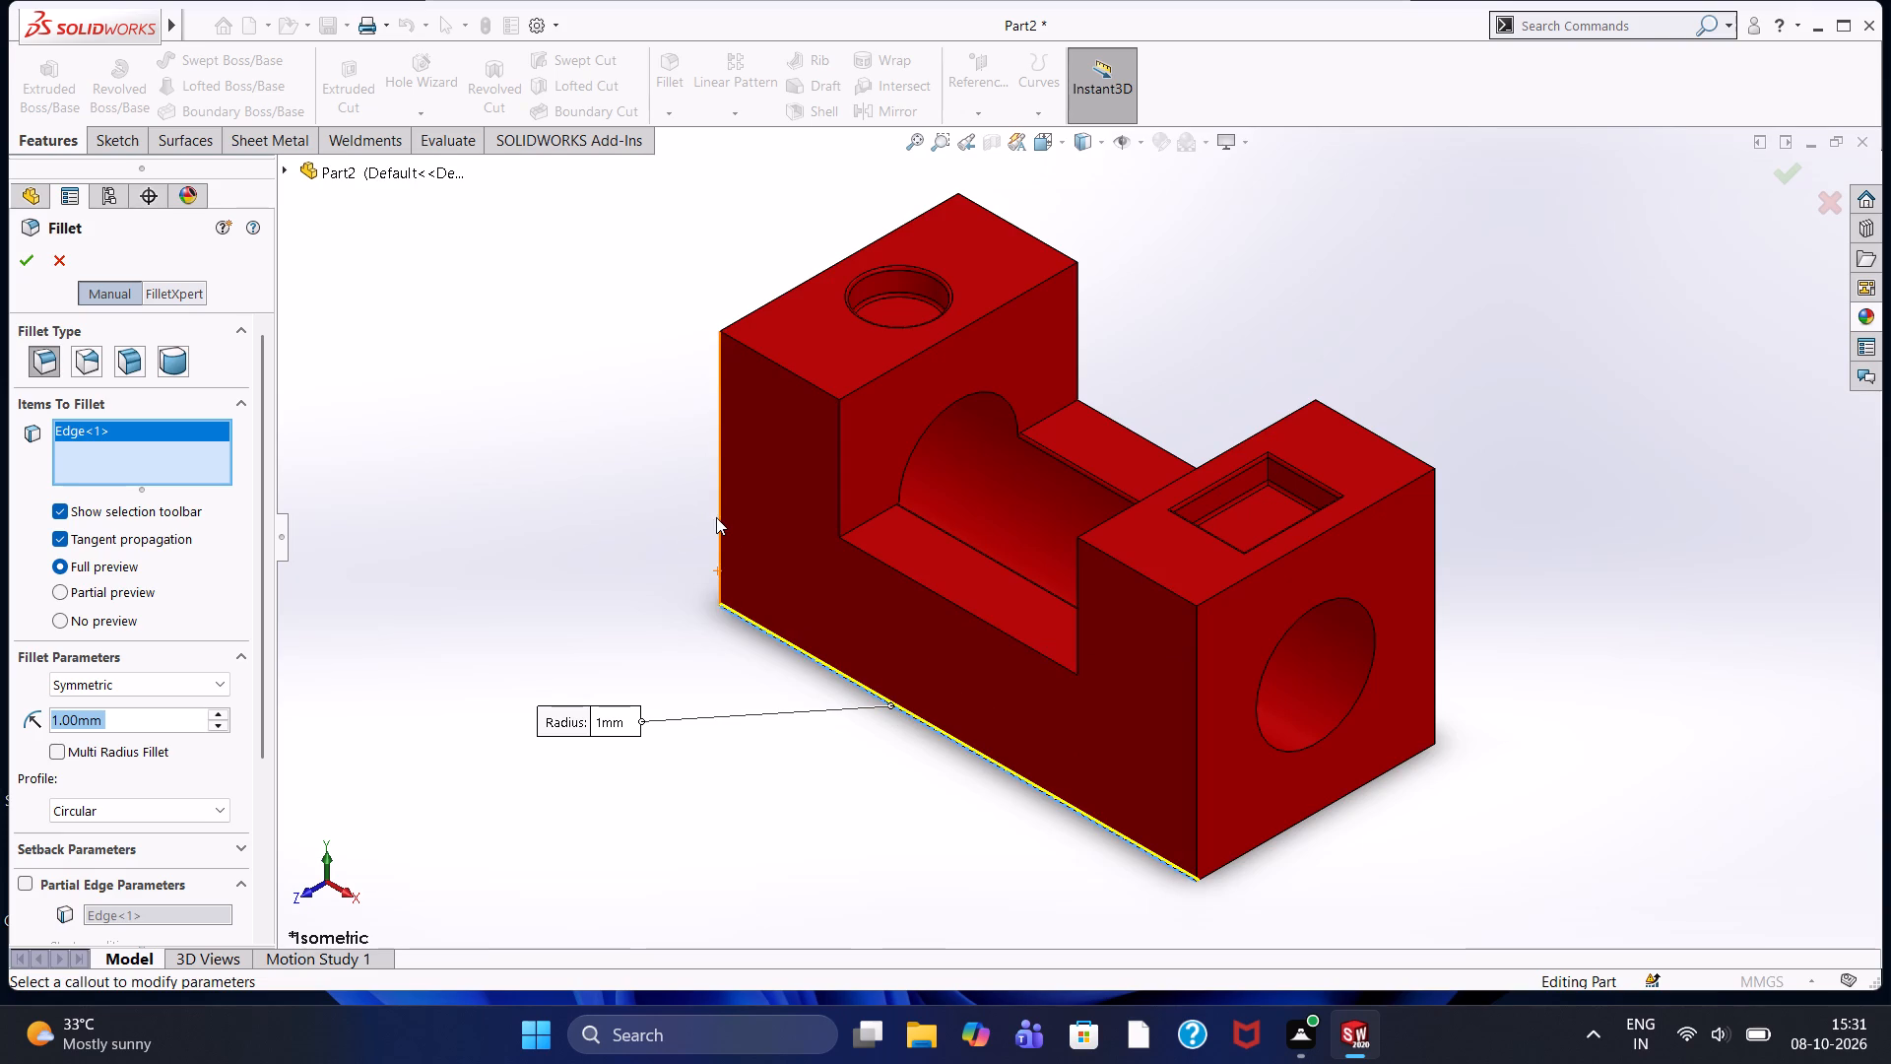
left_click(717, 517)
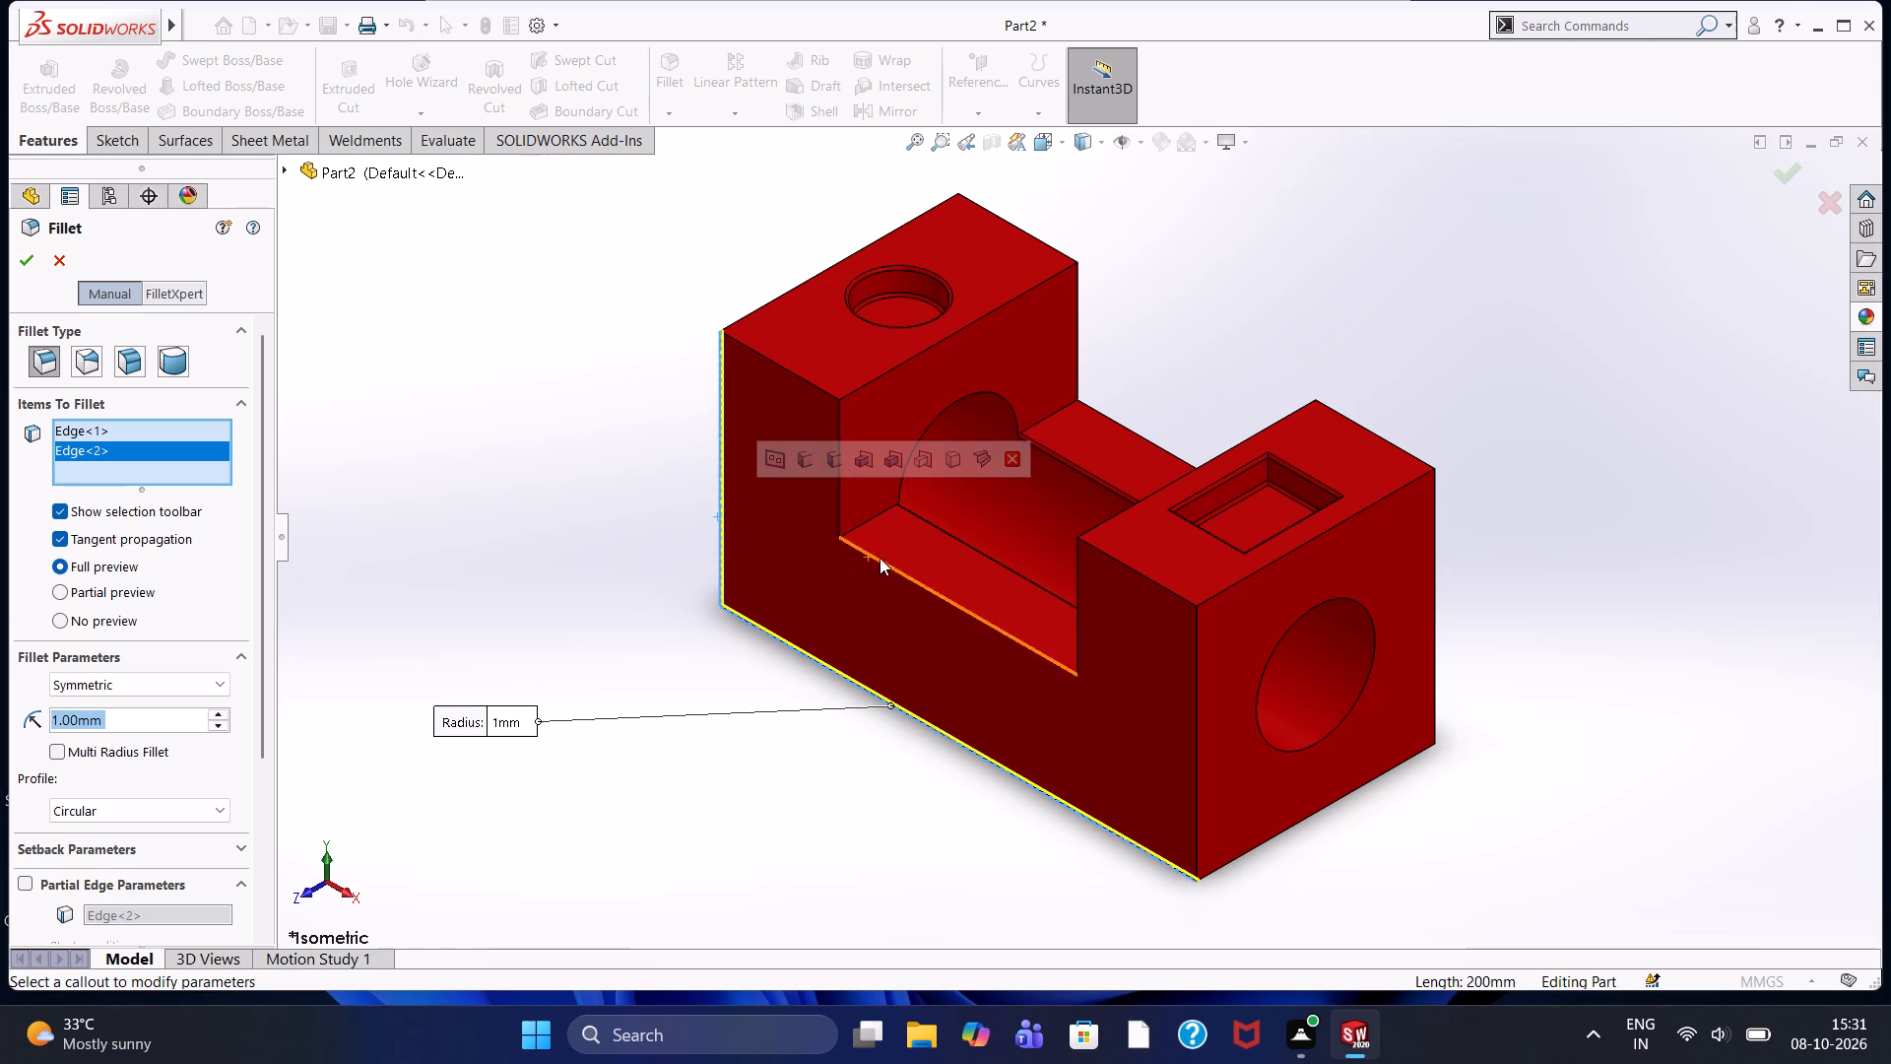
left_click(838, 504)
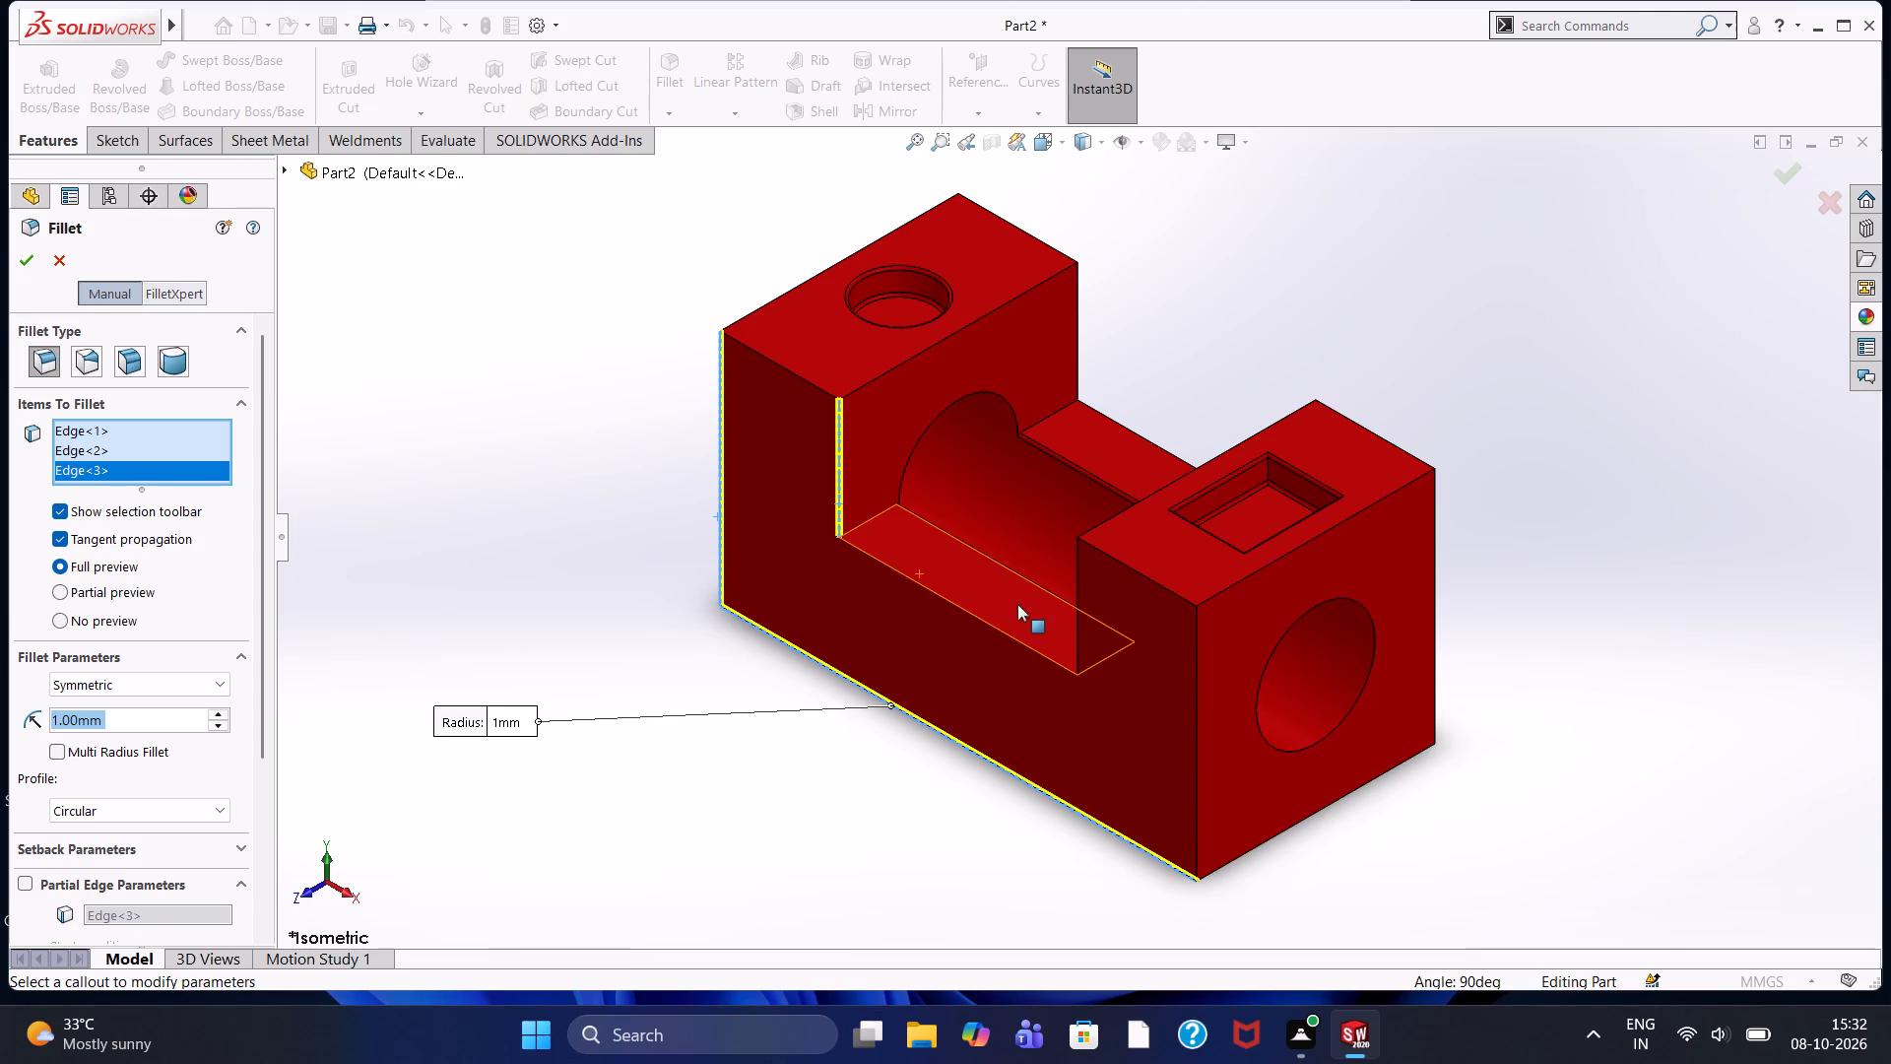
left_click(990, 626)
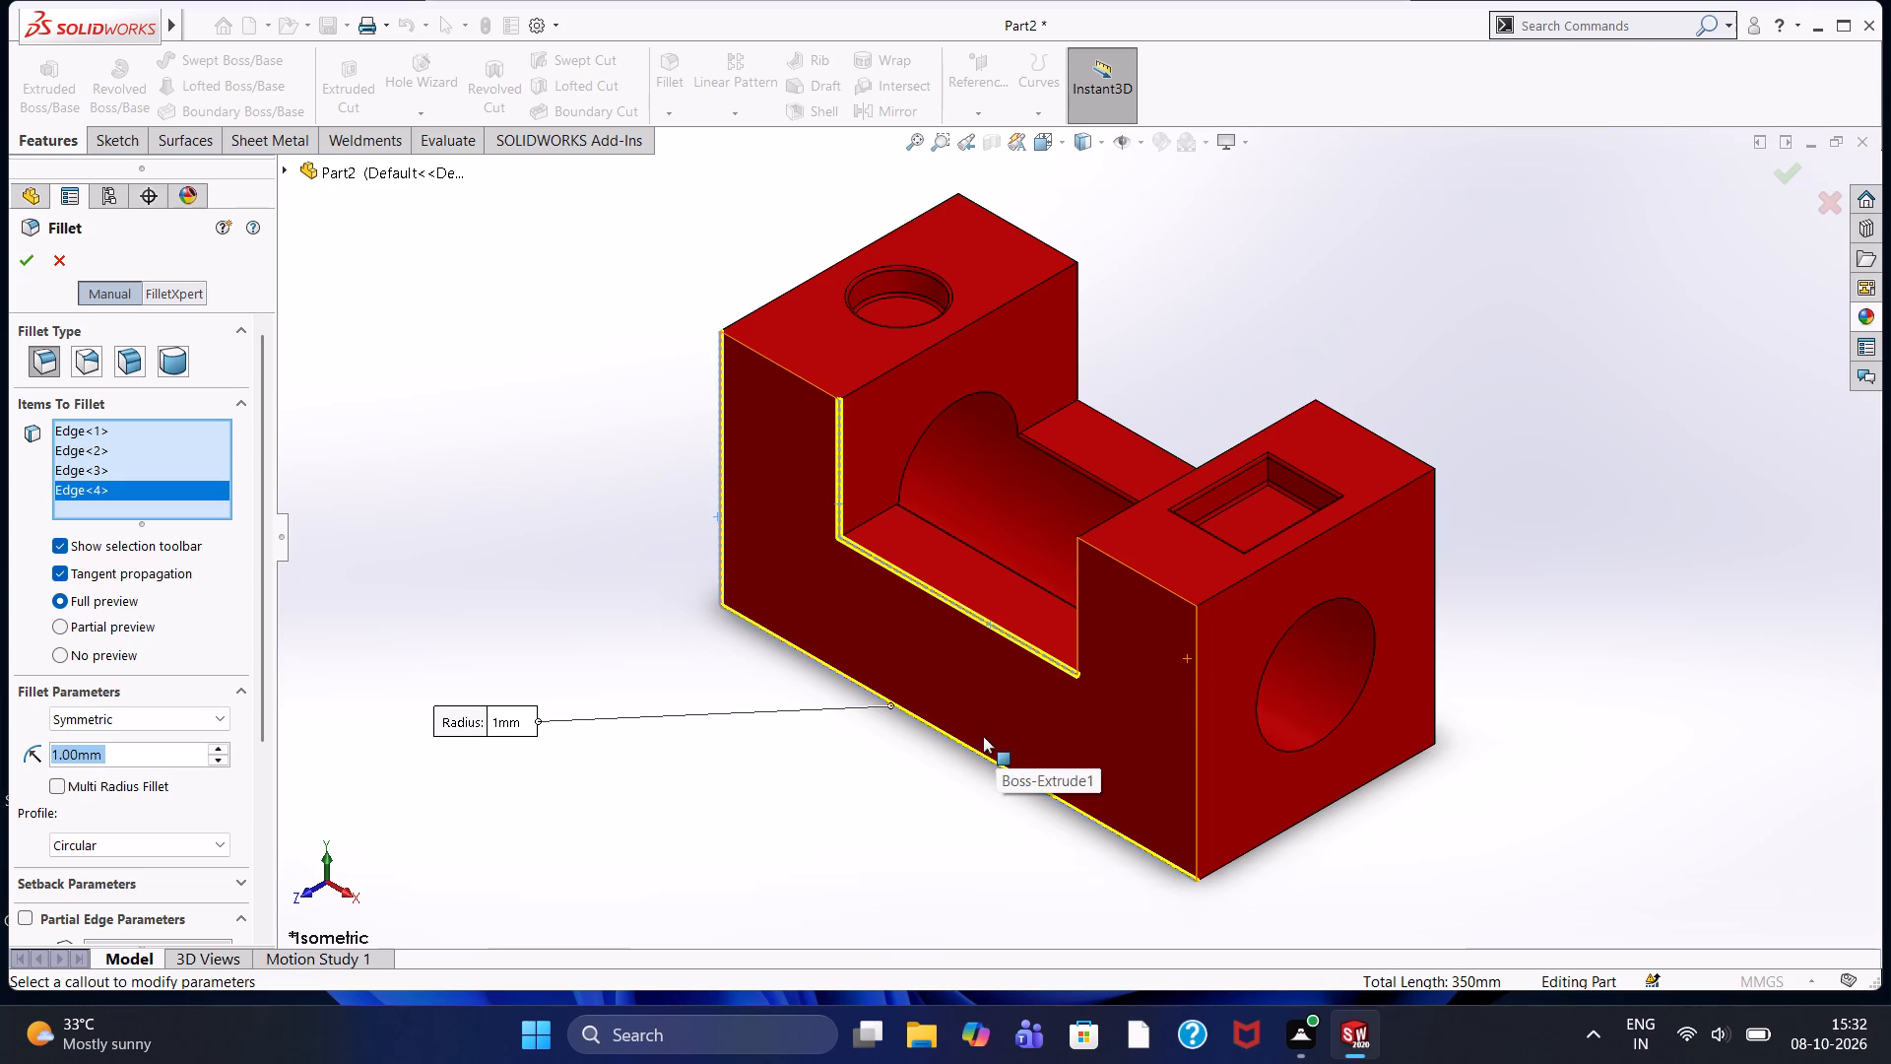
left_click(1079, 608)
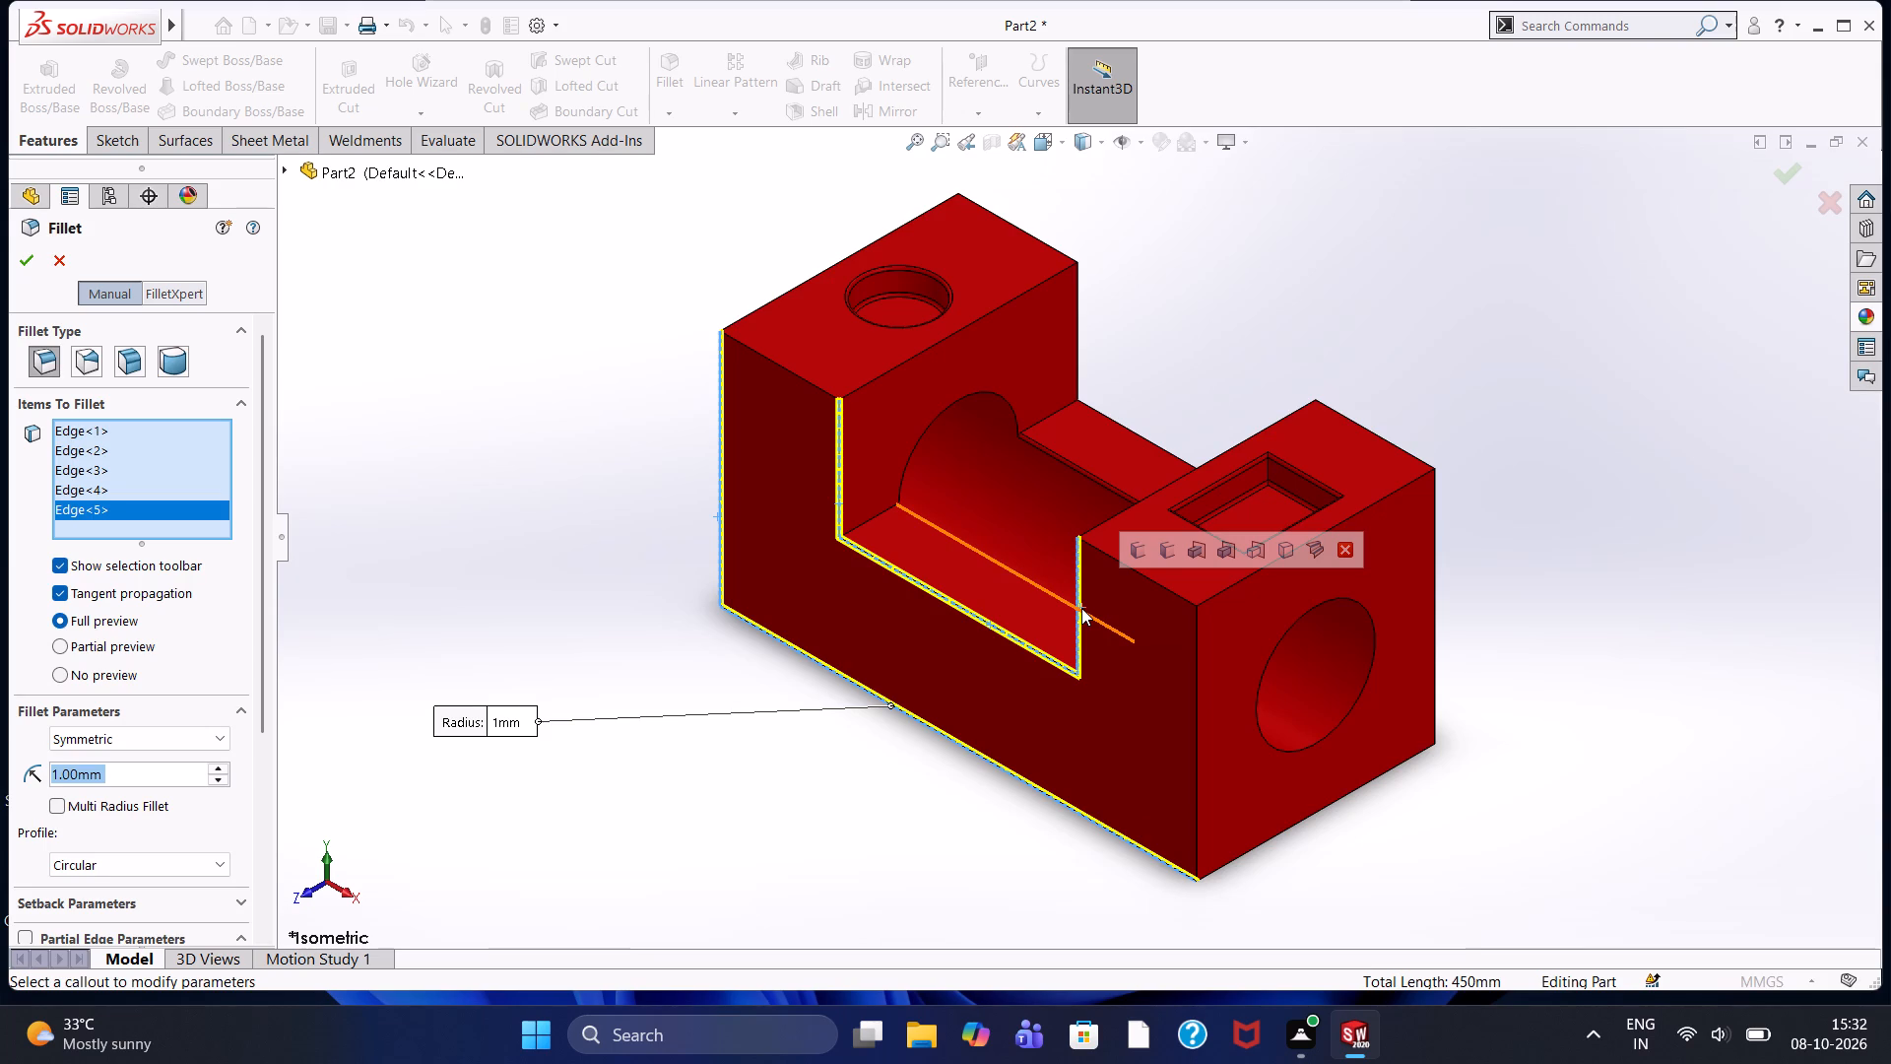
left_click(1139, 567)
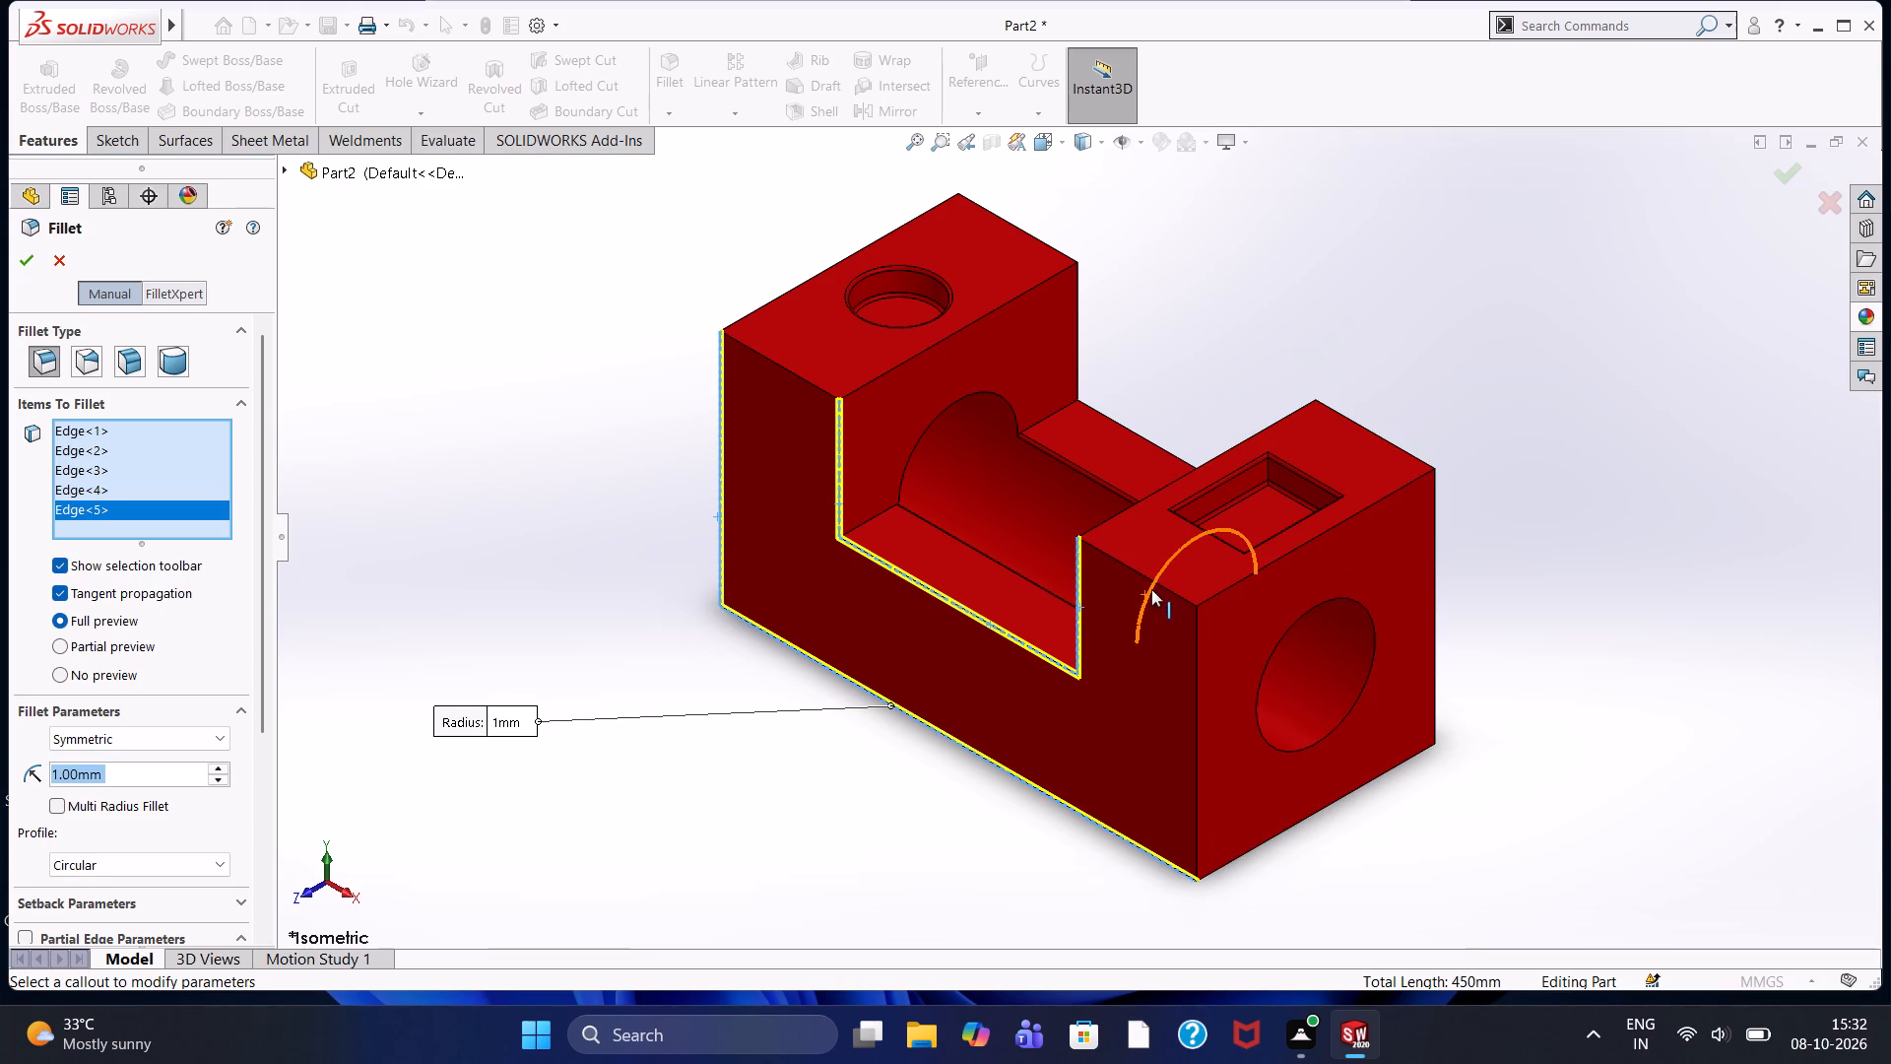
left_click(1151, 579)
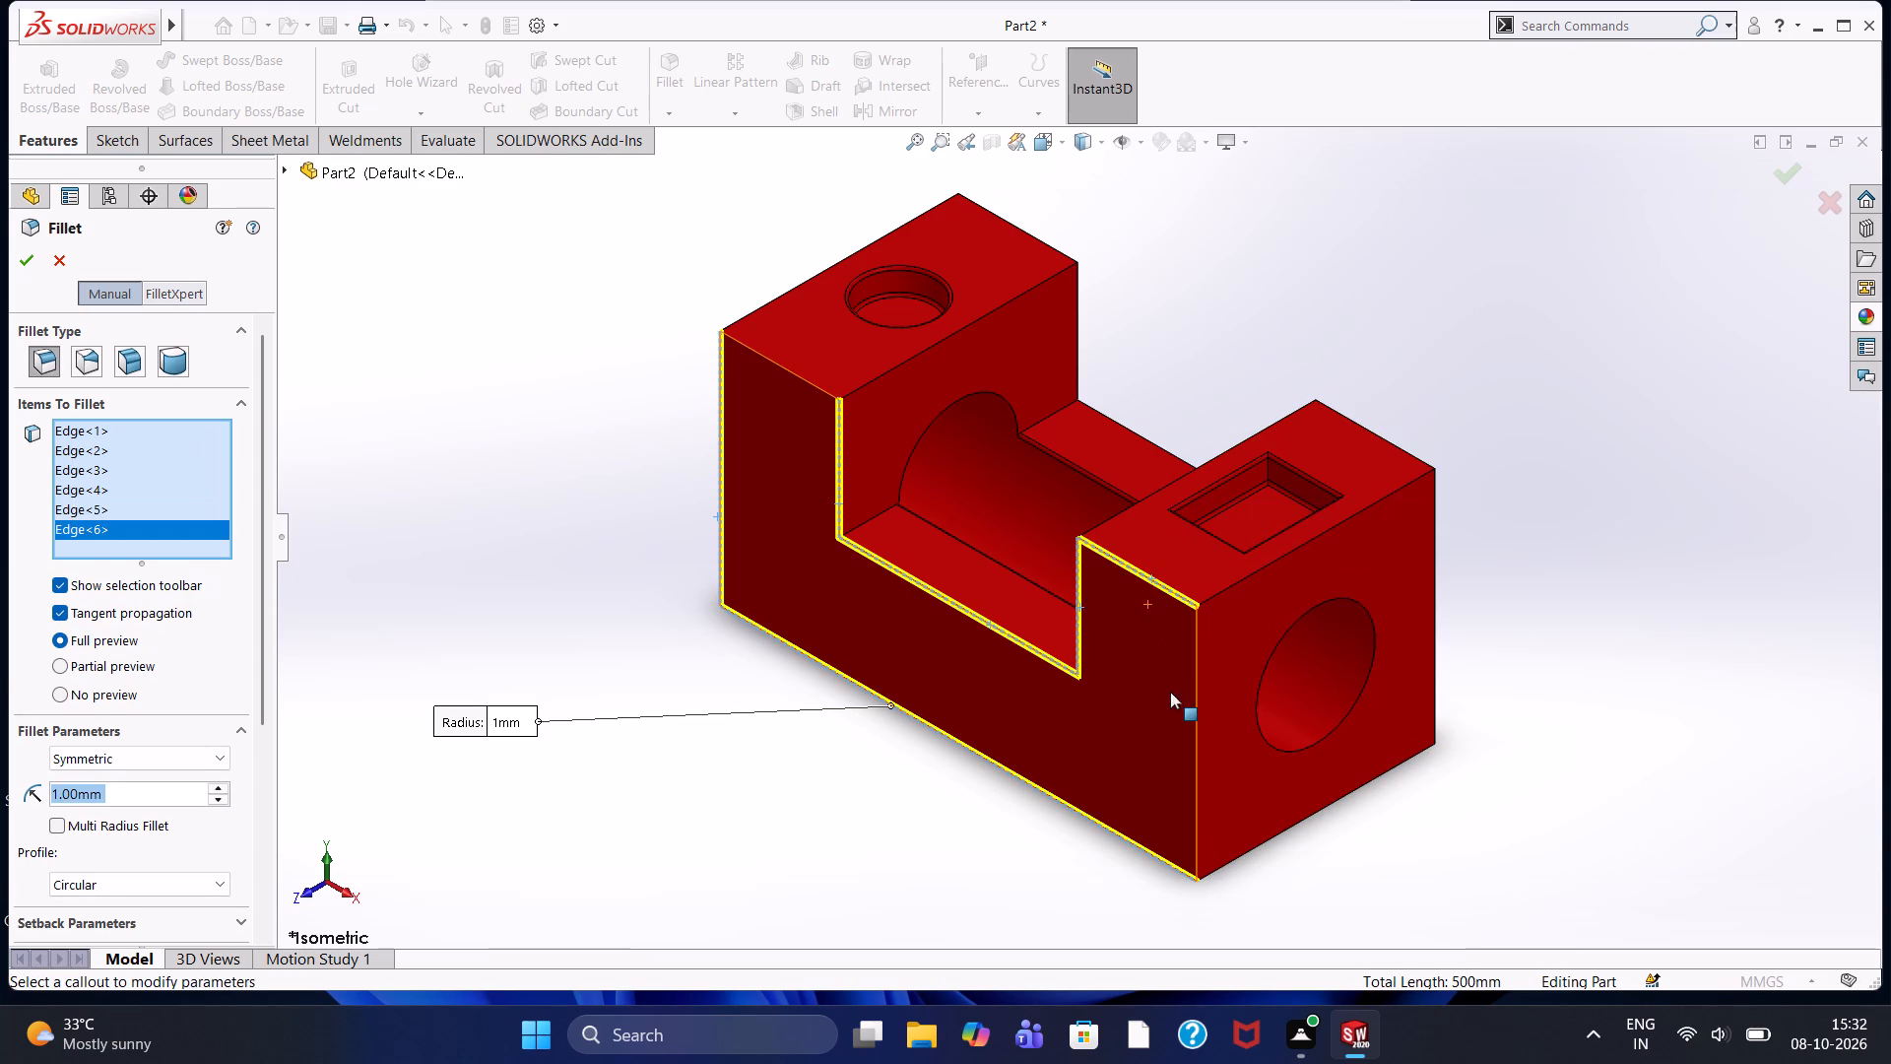
left_click(1194, 751)
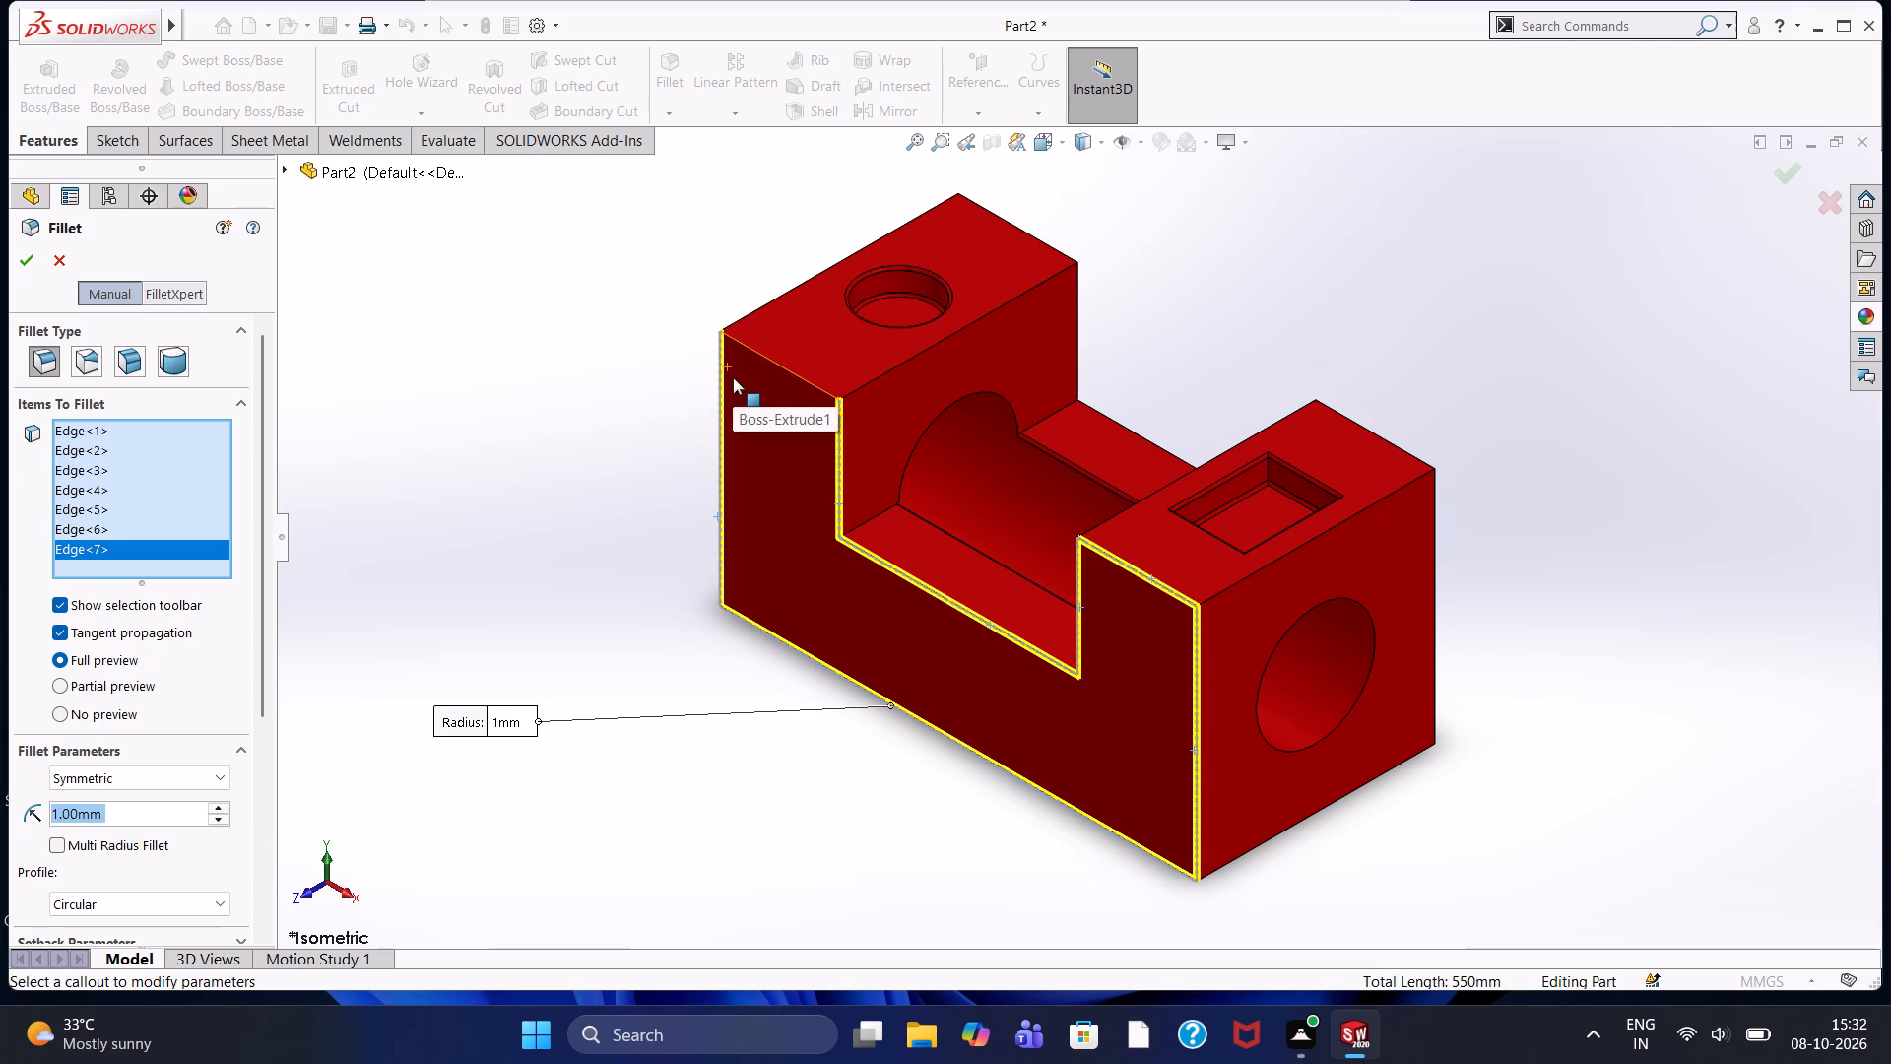
left_click(794, 370)
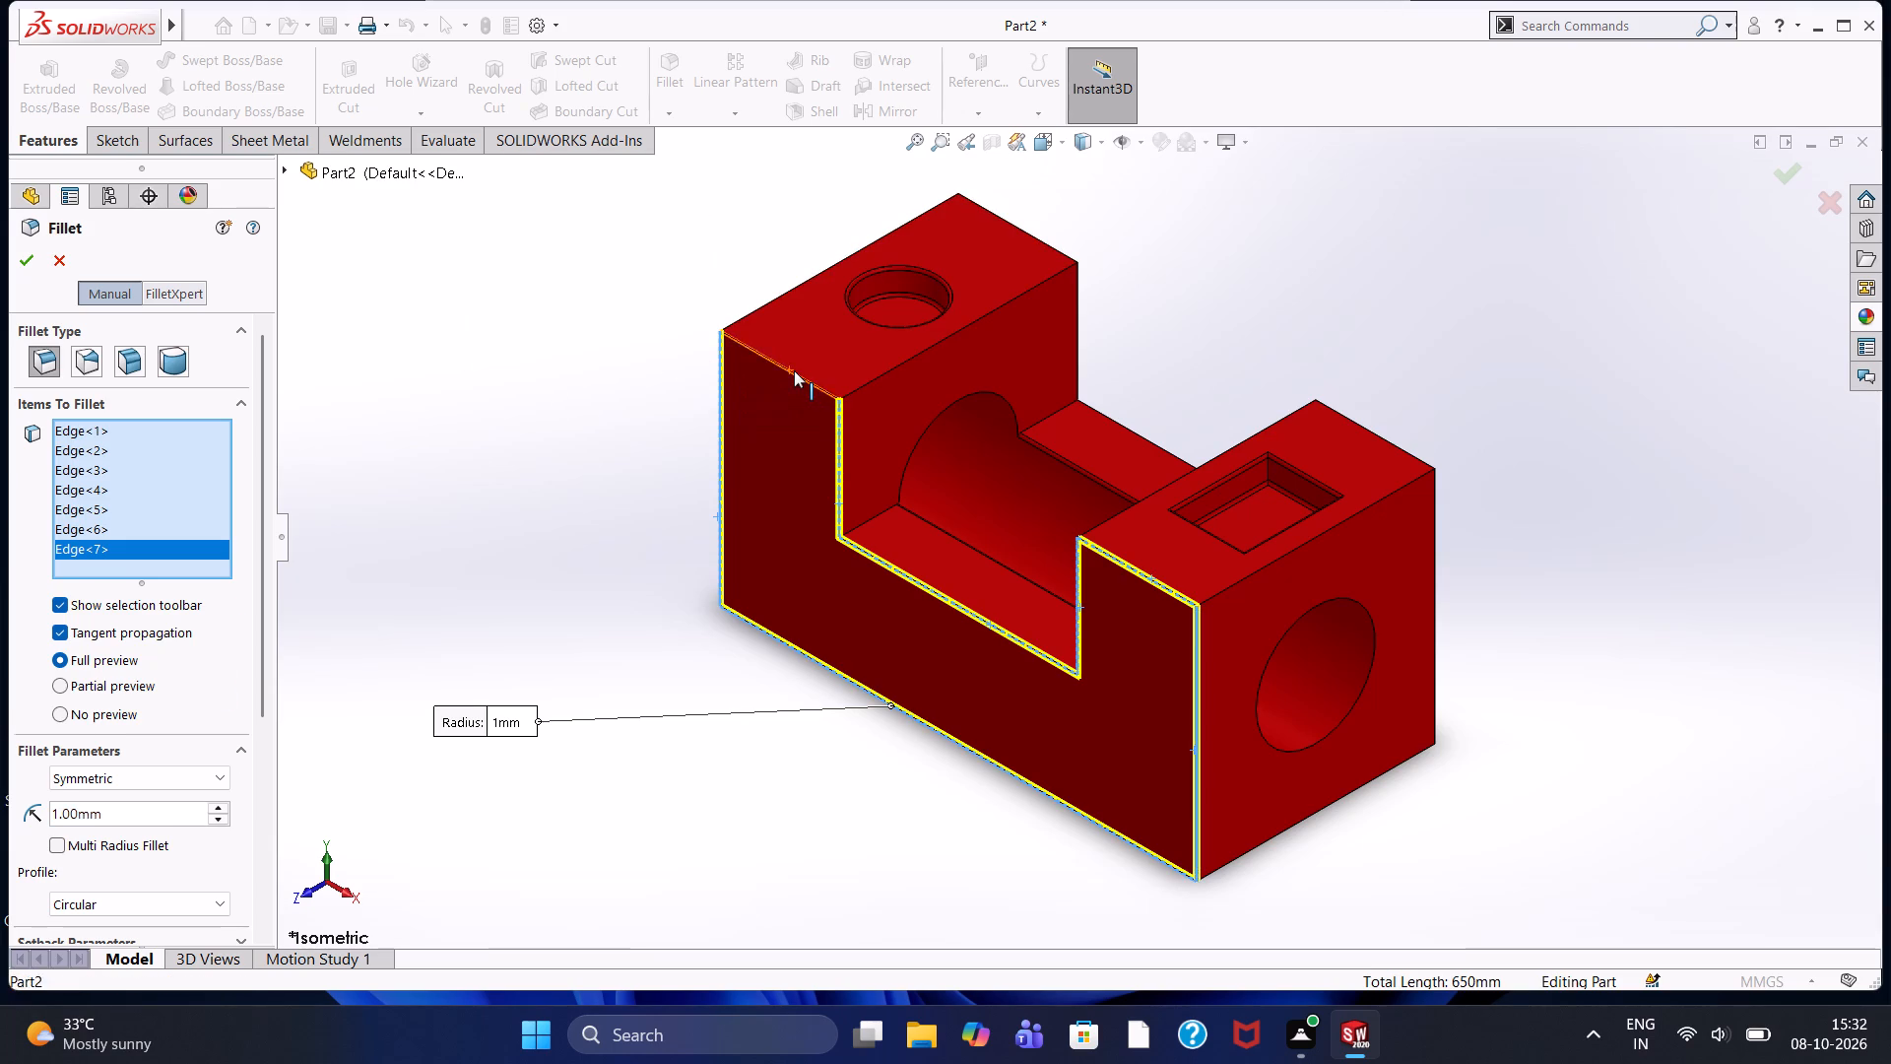
left_click(21, 268)
left_click(476, 445)
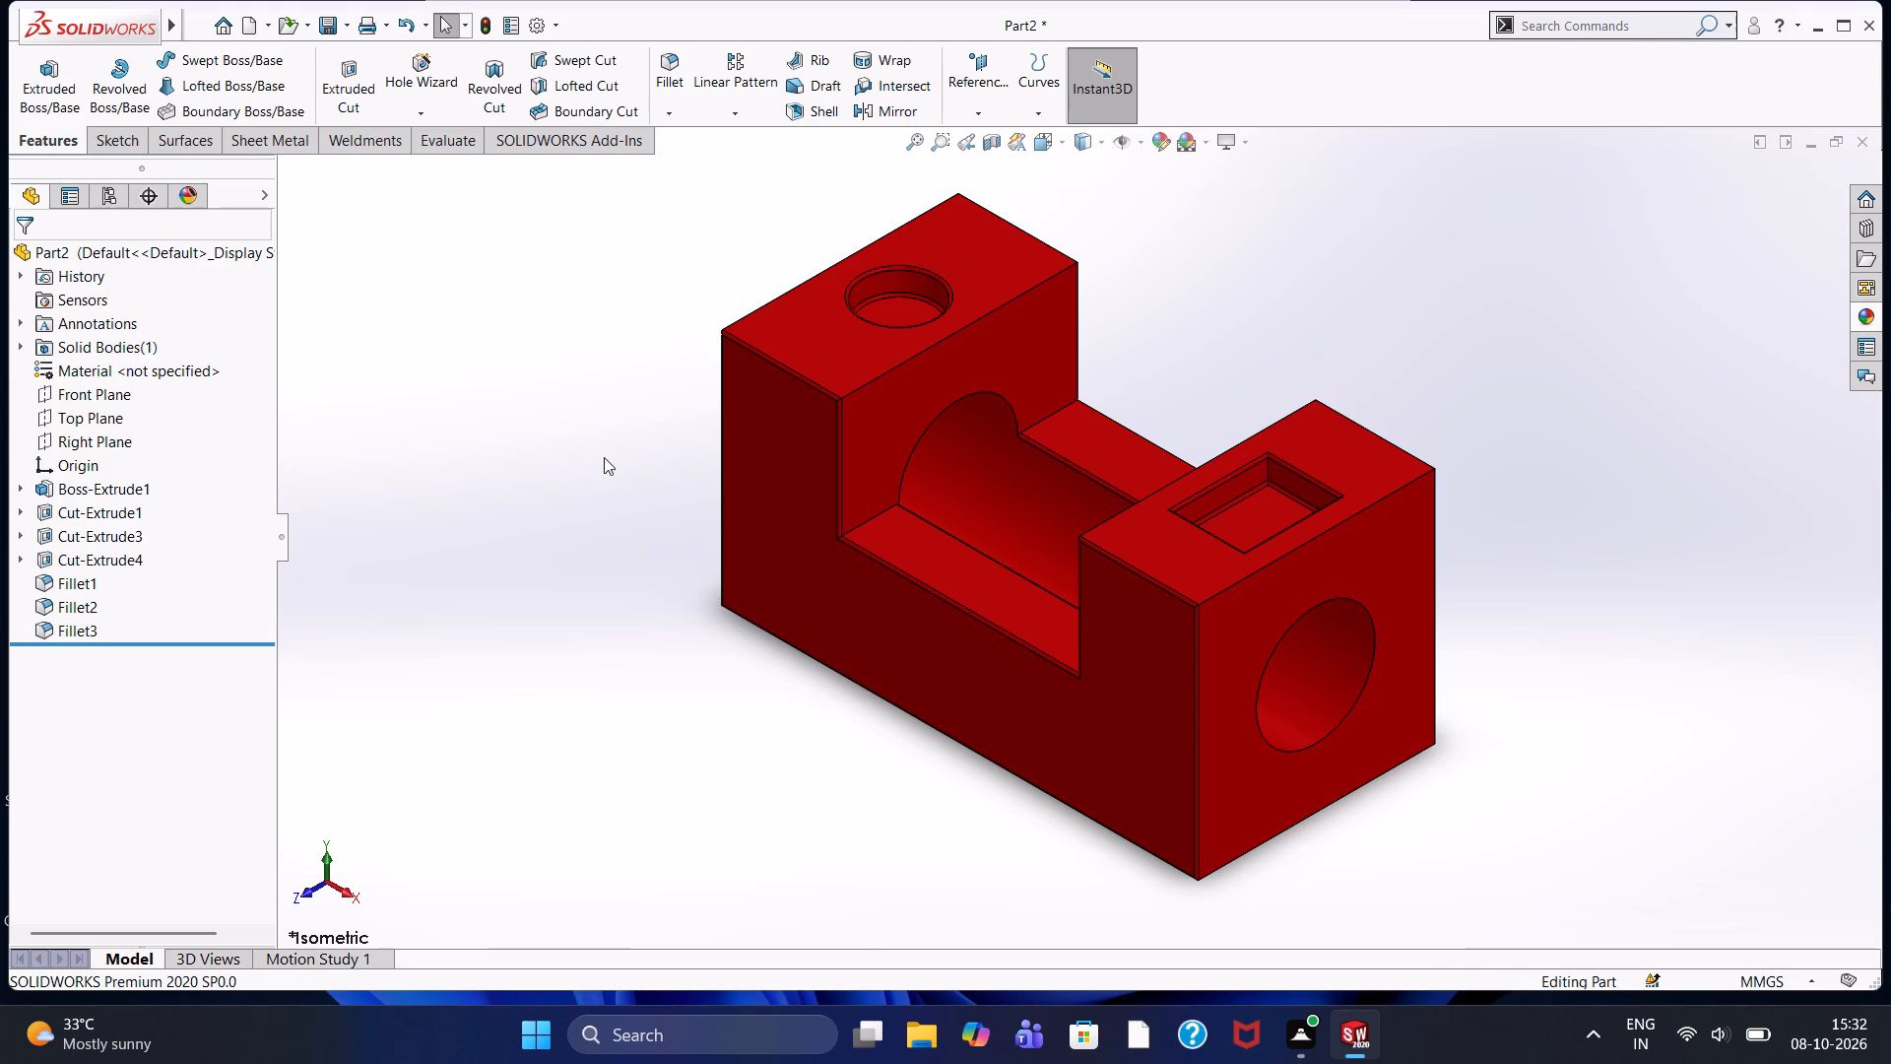
Examine the filleted block from the rear, the end faces and the underside, checking the edges of the opposite U-shaped face.
middle_click_drag(604, 457, 349, 497)
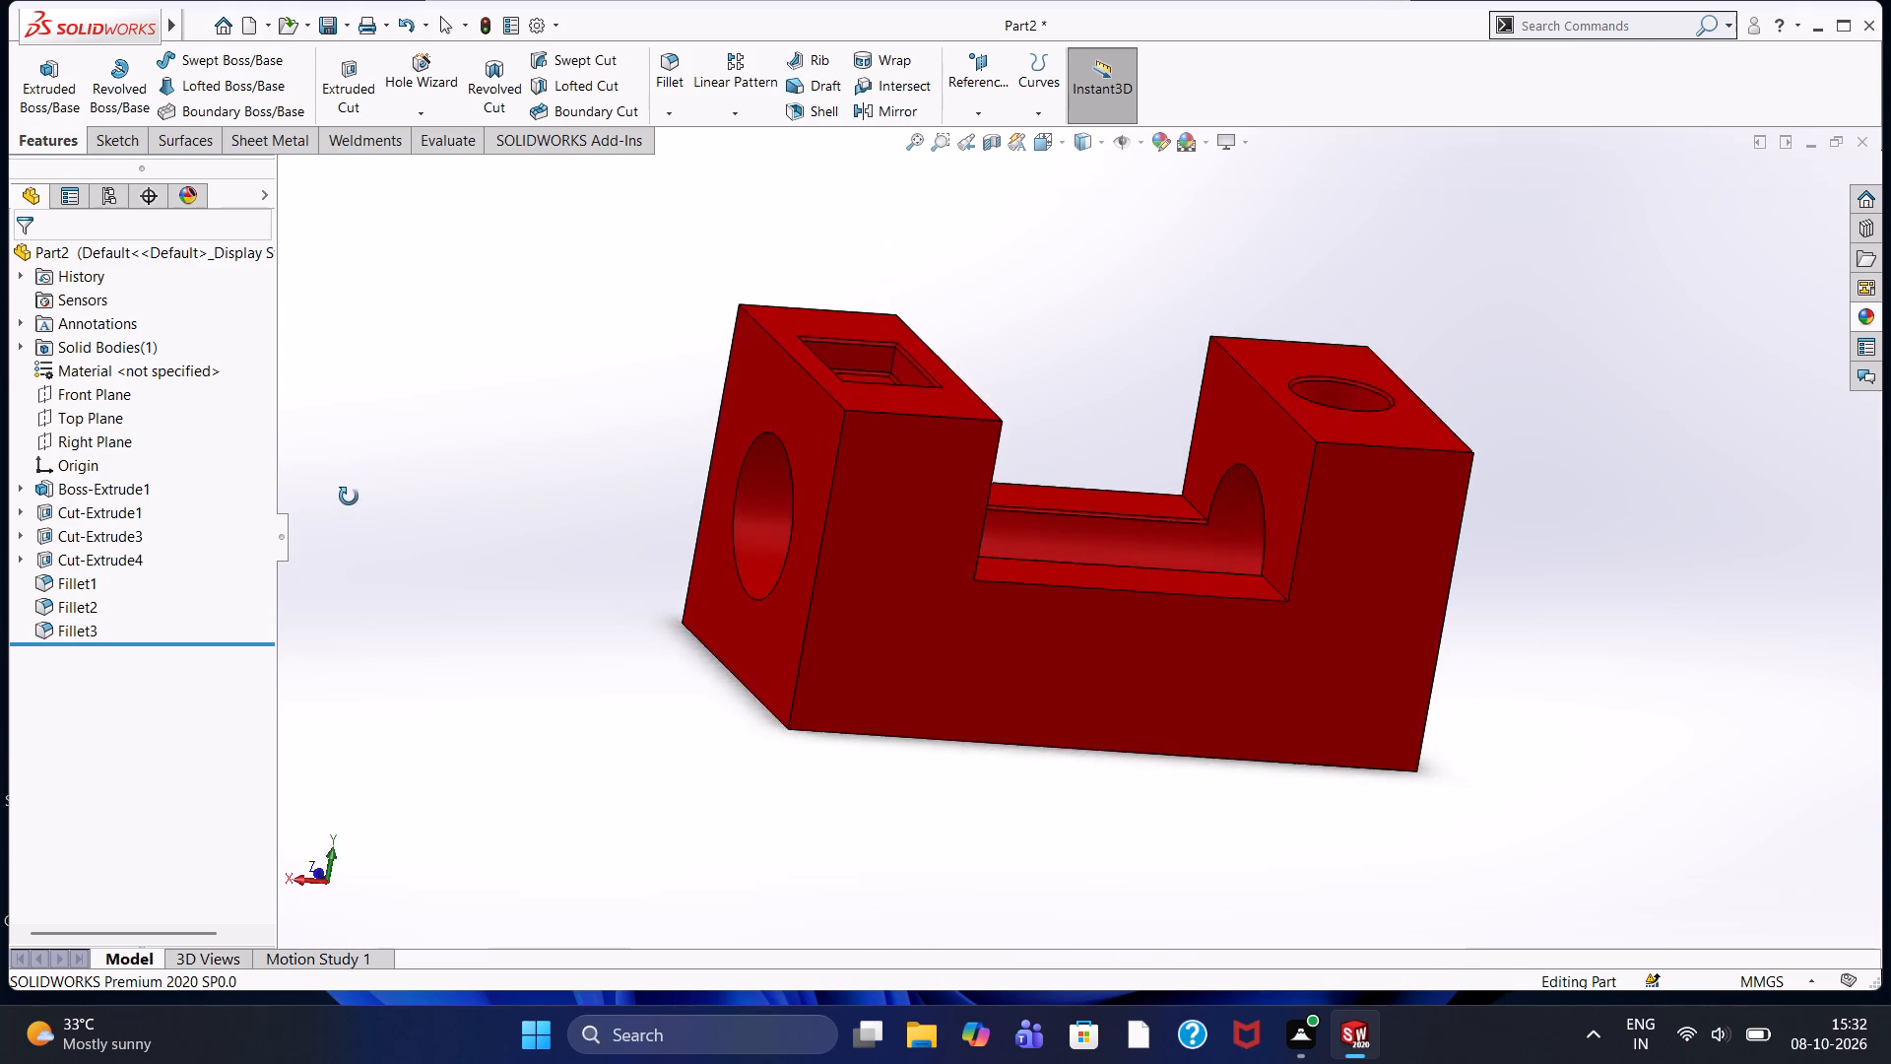
middle_click_drag(349, 497, 289, 437)
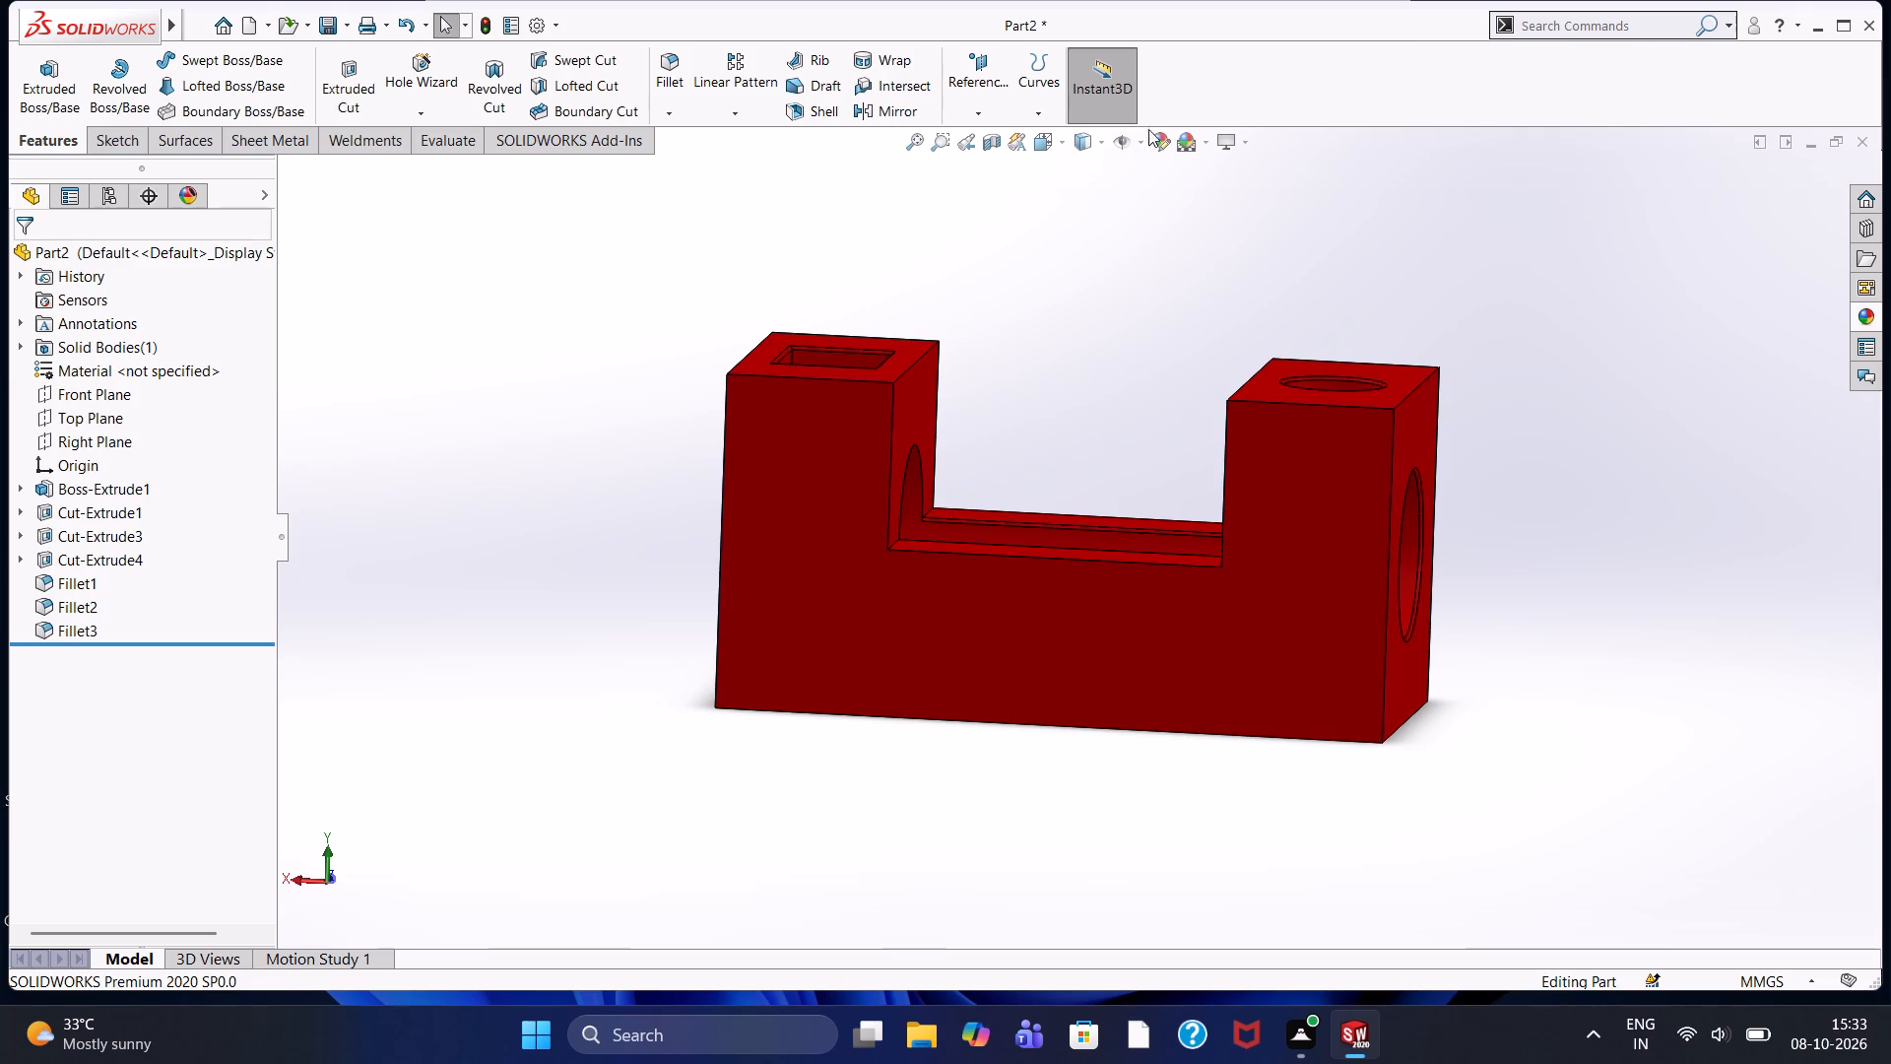
scroll(1303, 469, "down", 9)
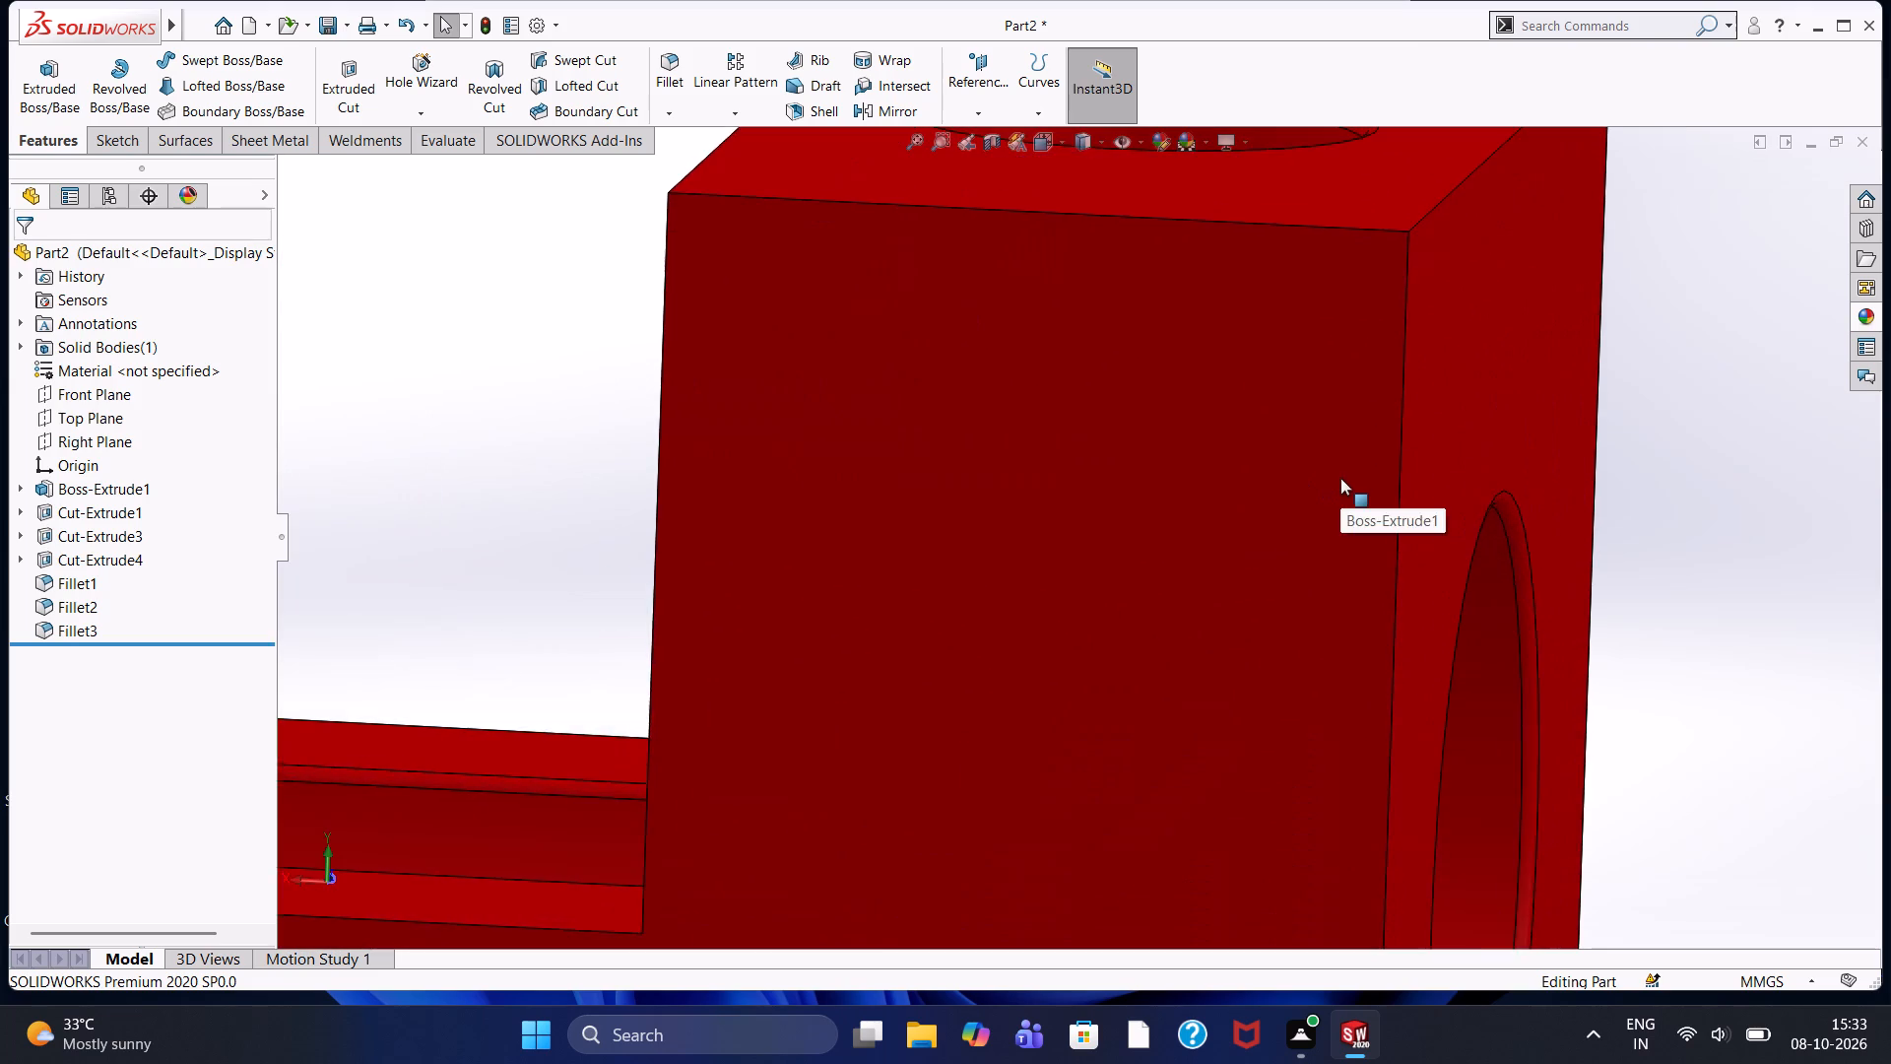
scroll(1340, 472, "down", 9)
scroll(1337, 432, "up", 8)
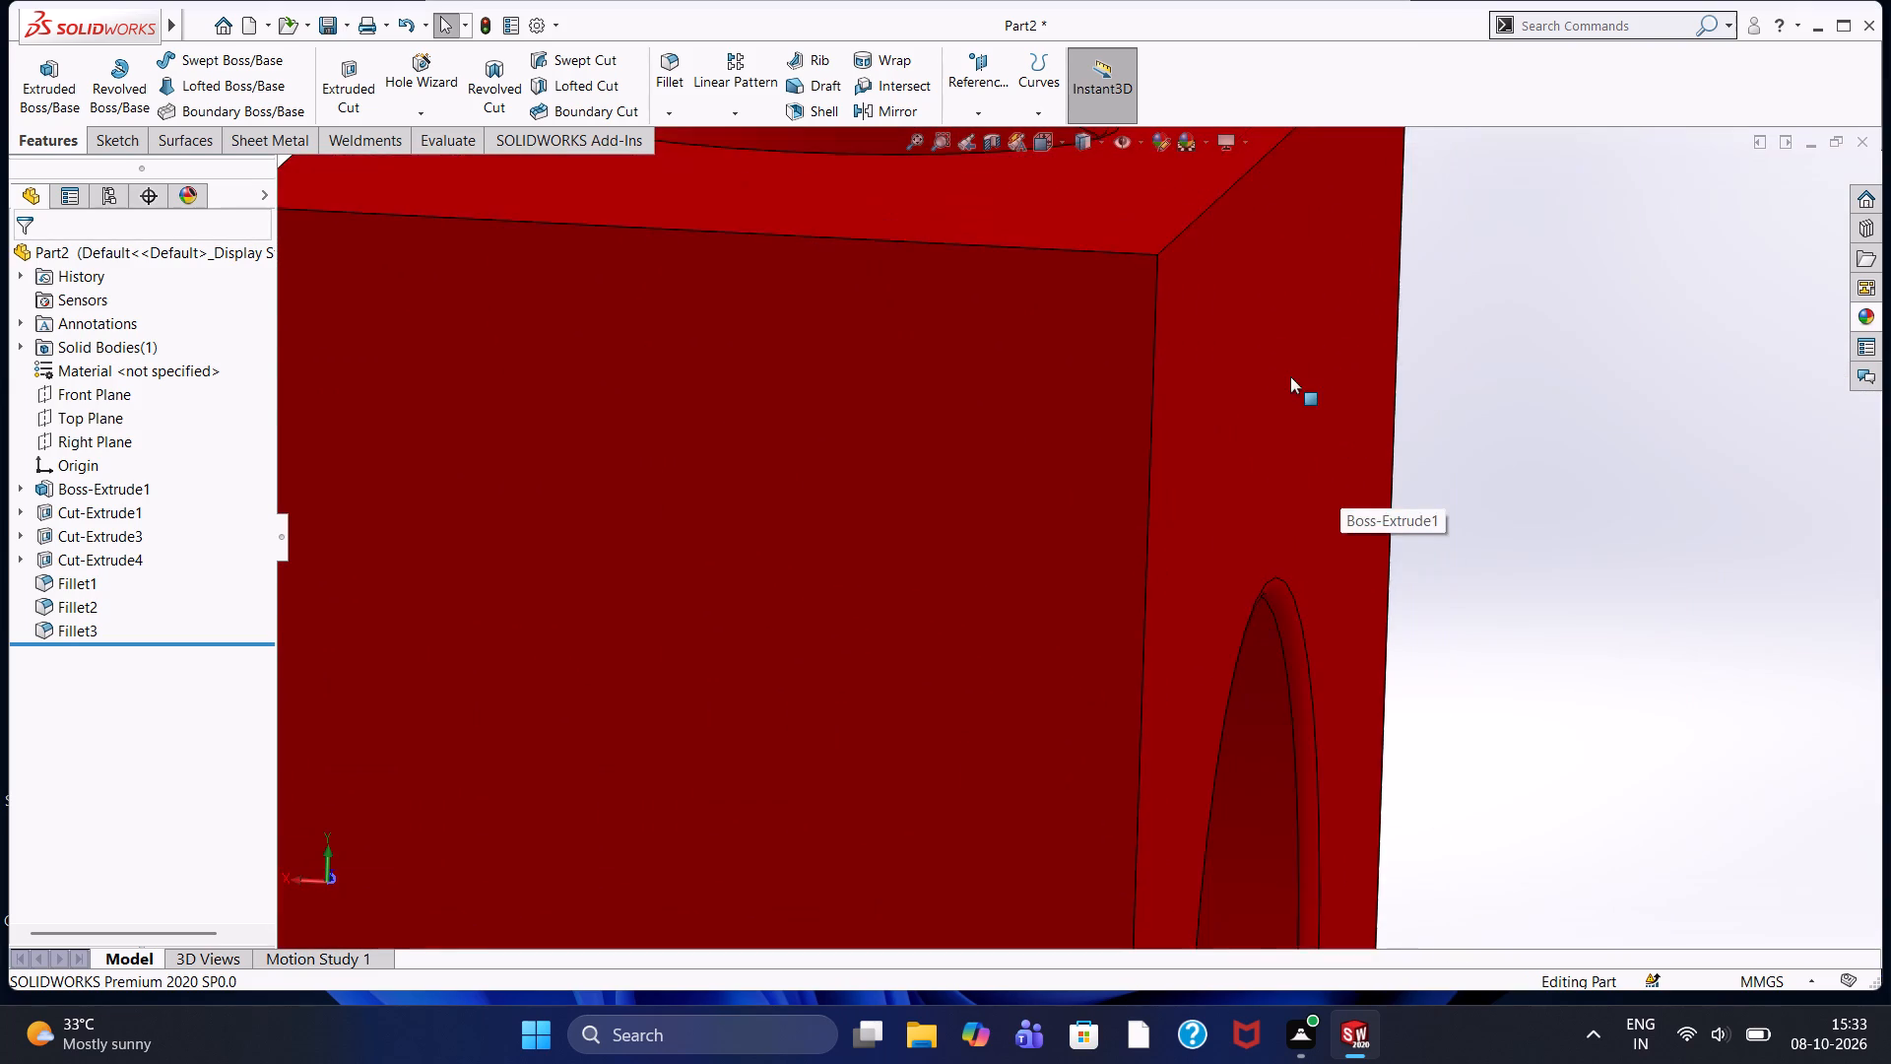
scroll(1290, 376, "up", 2)
middle_click_drag(1374, 336, 1174, 602)
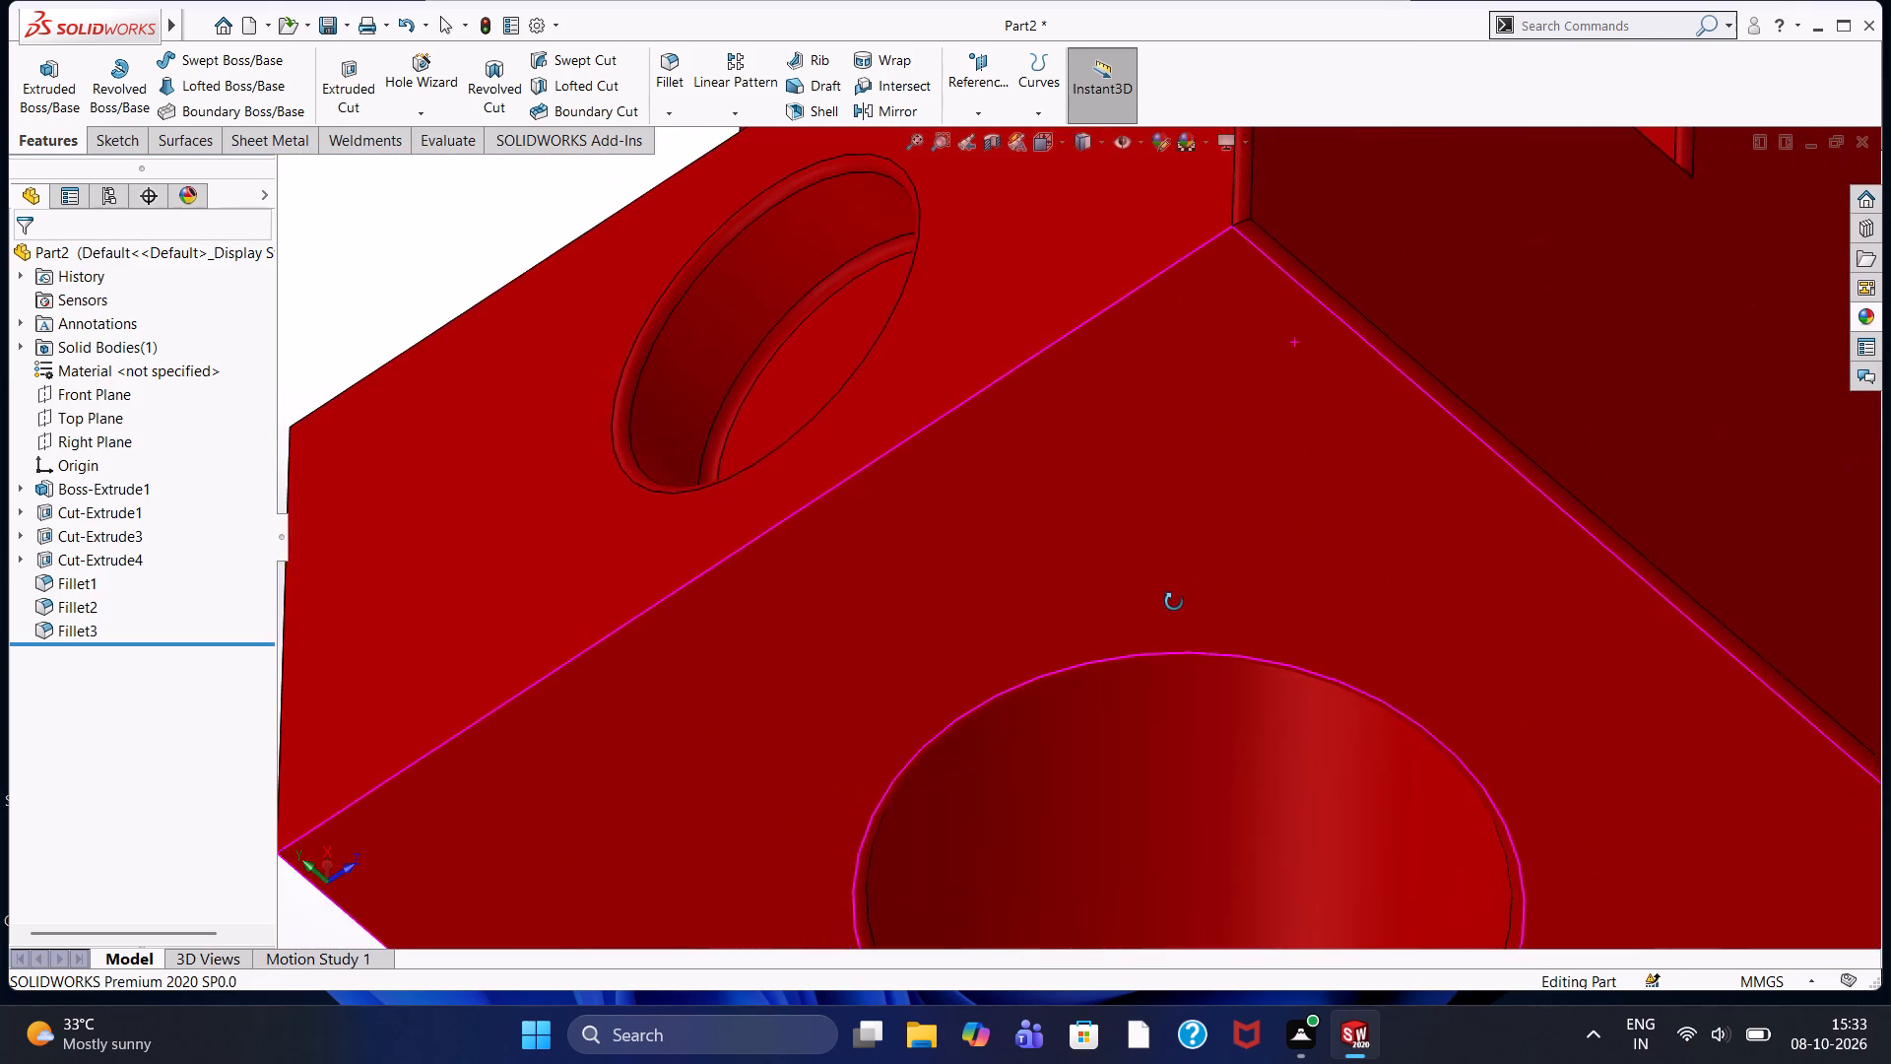
middle_click_drag(1174, 602, 1539, 330)
scroll(1278, 424, "up", 2)
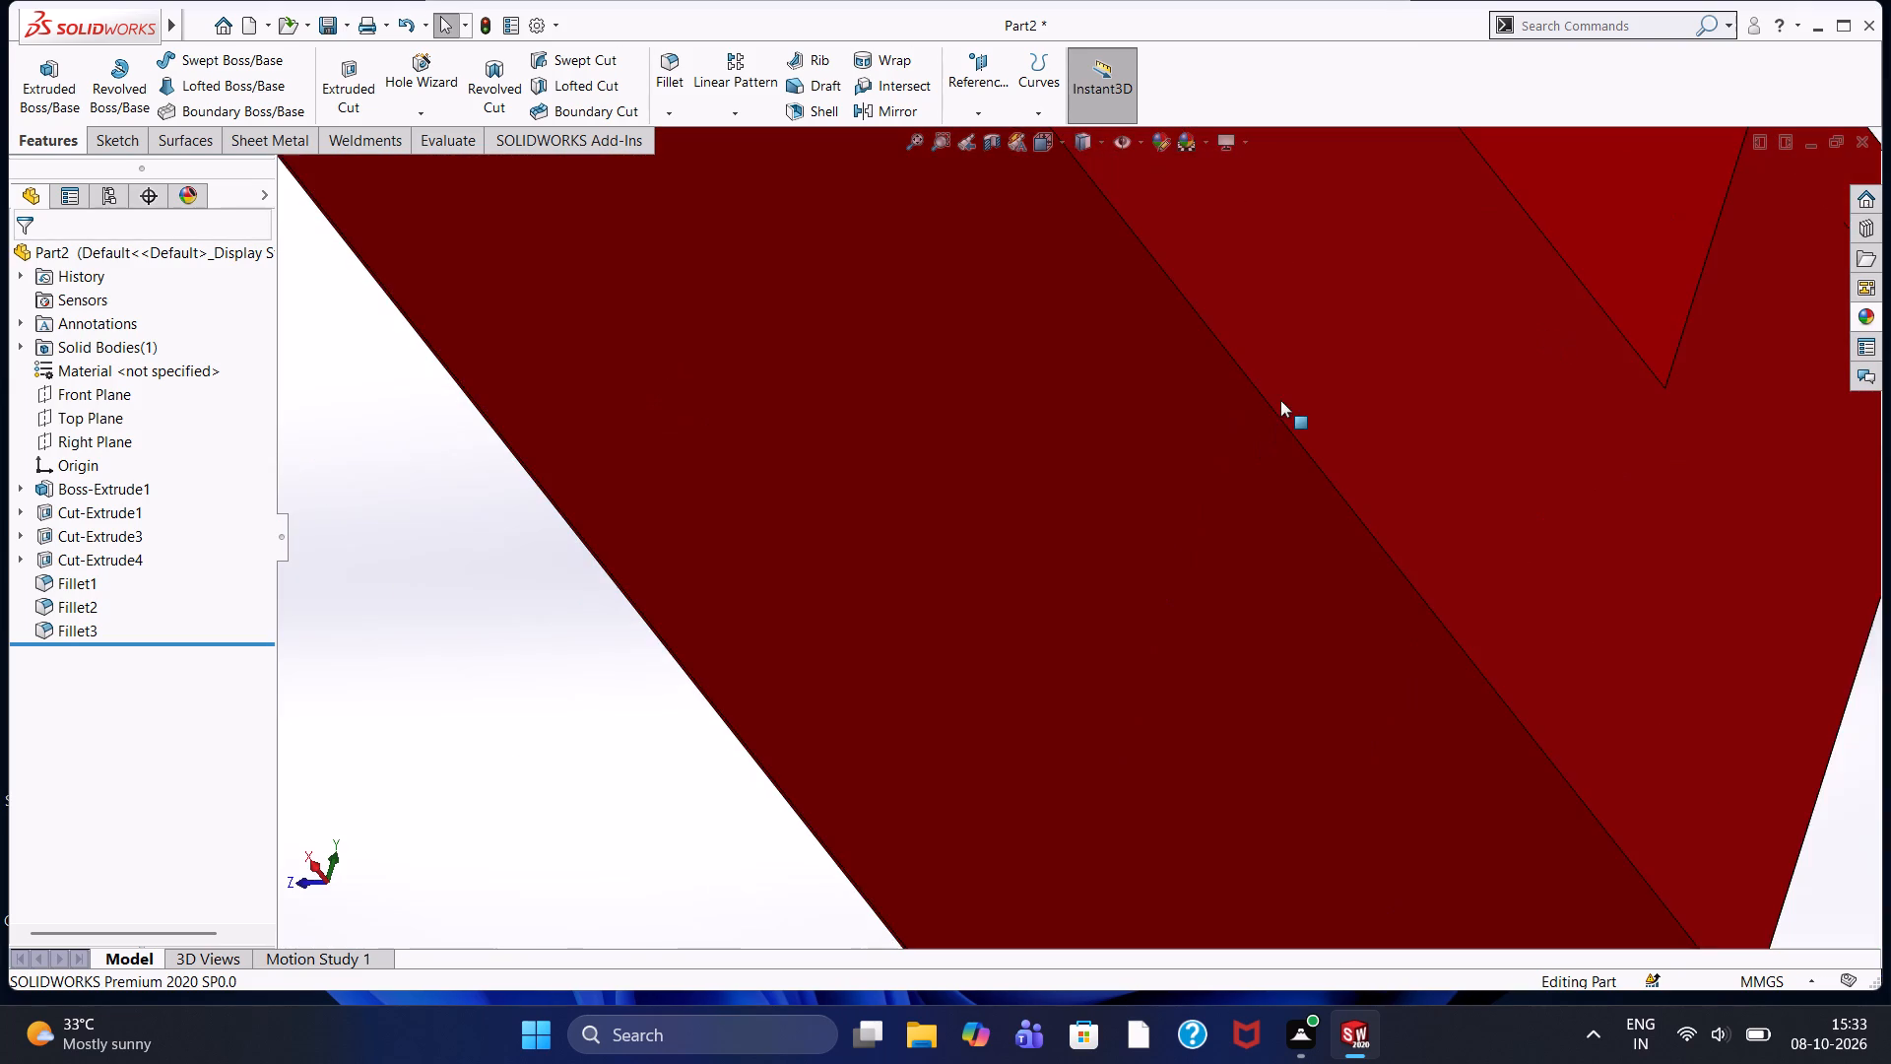
scroll(1278, 304, "down", 4)
scroll(1278, 304, "up", 4)
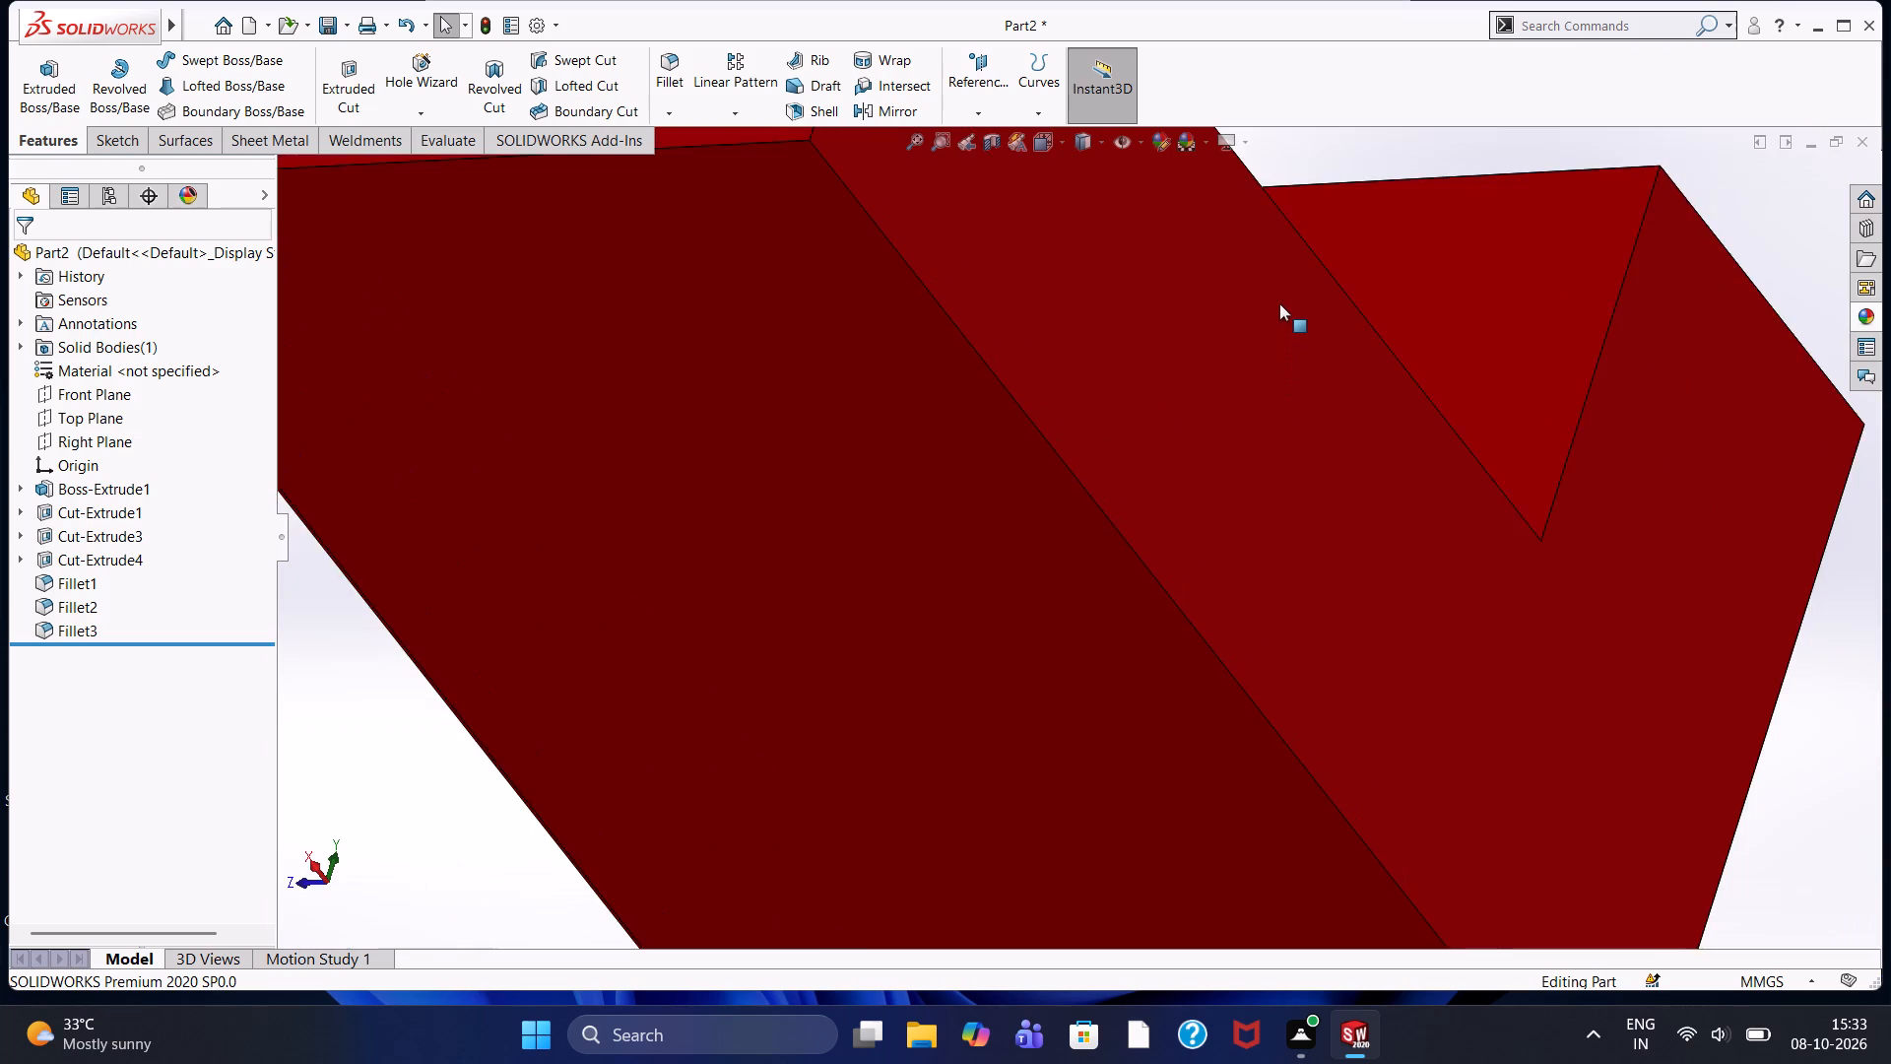
scroll(1279, 303, "up", 2)
scroll(1279, 303, "down", 2)
scroll(1279, 303, "up", 1)
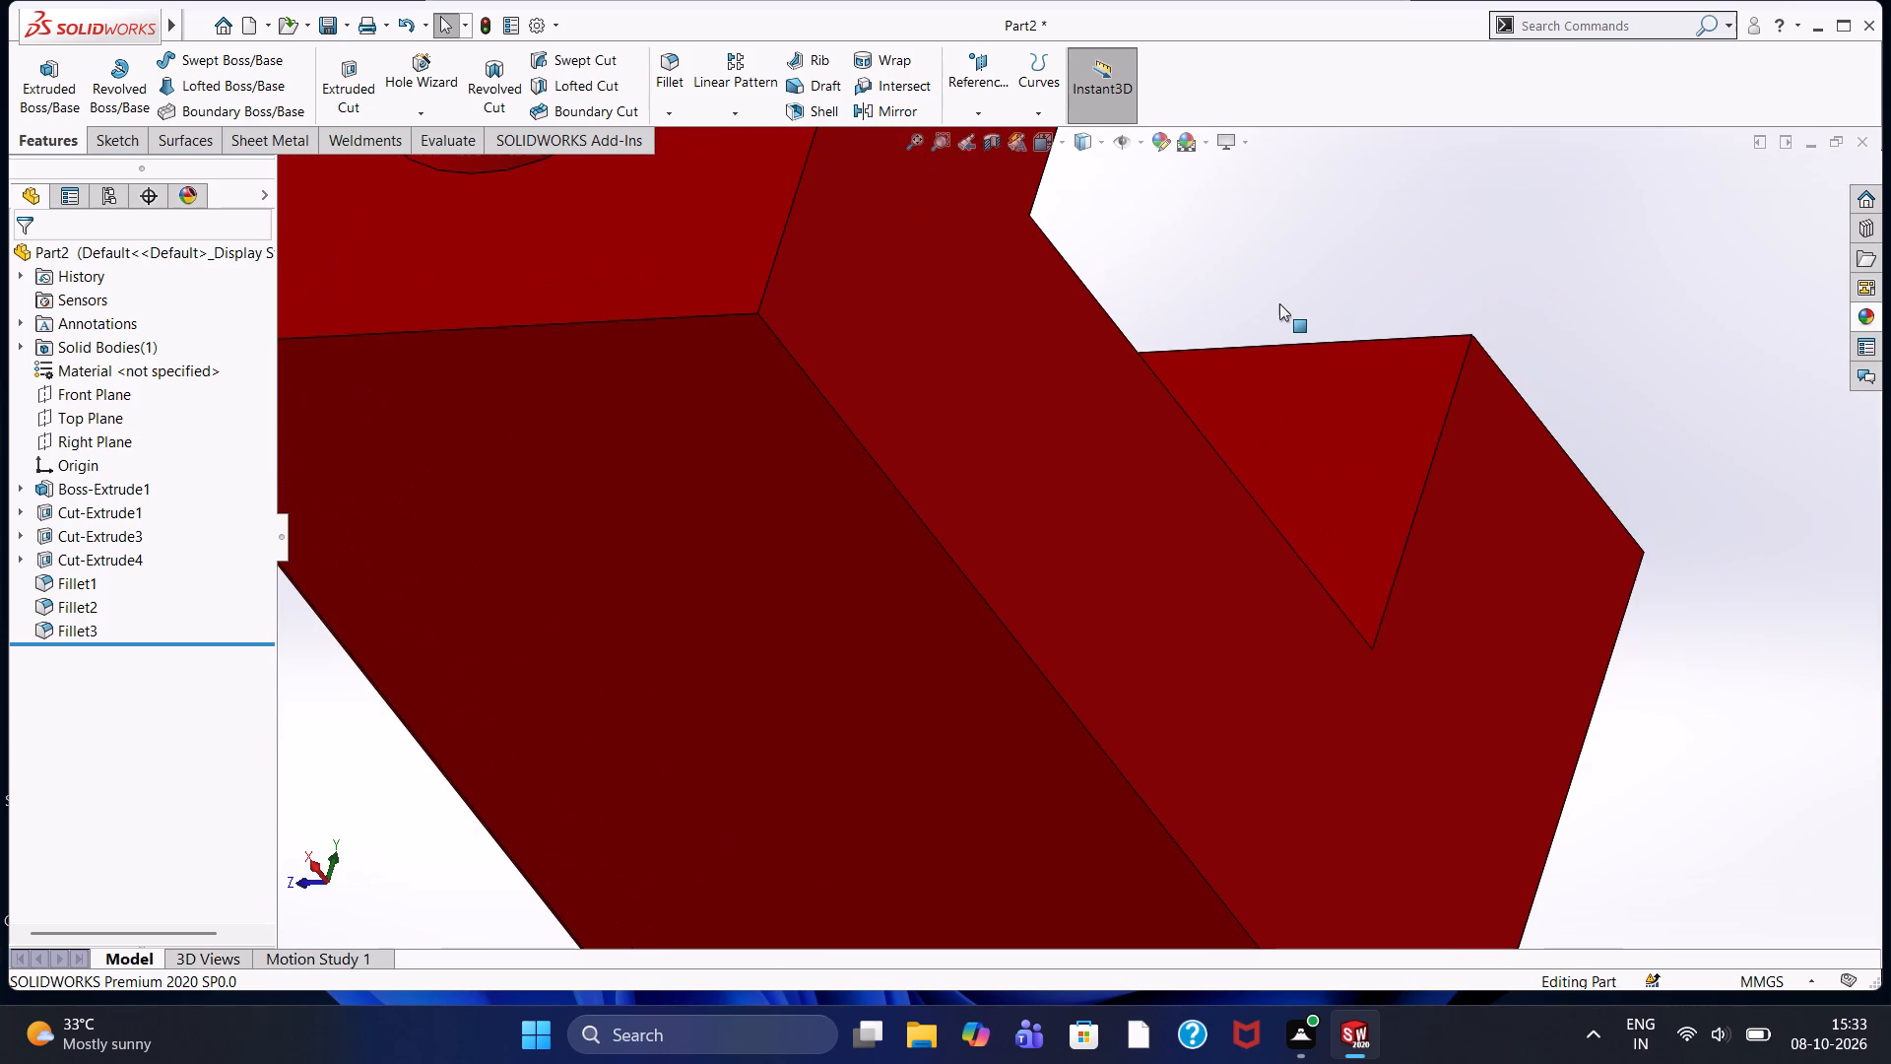
scroll(1279, 303, "up", 4)
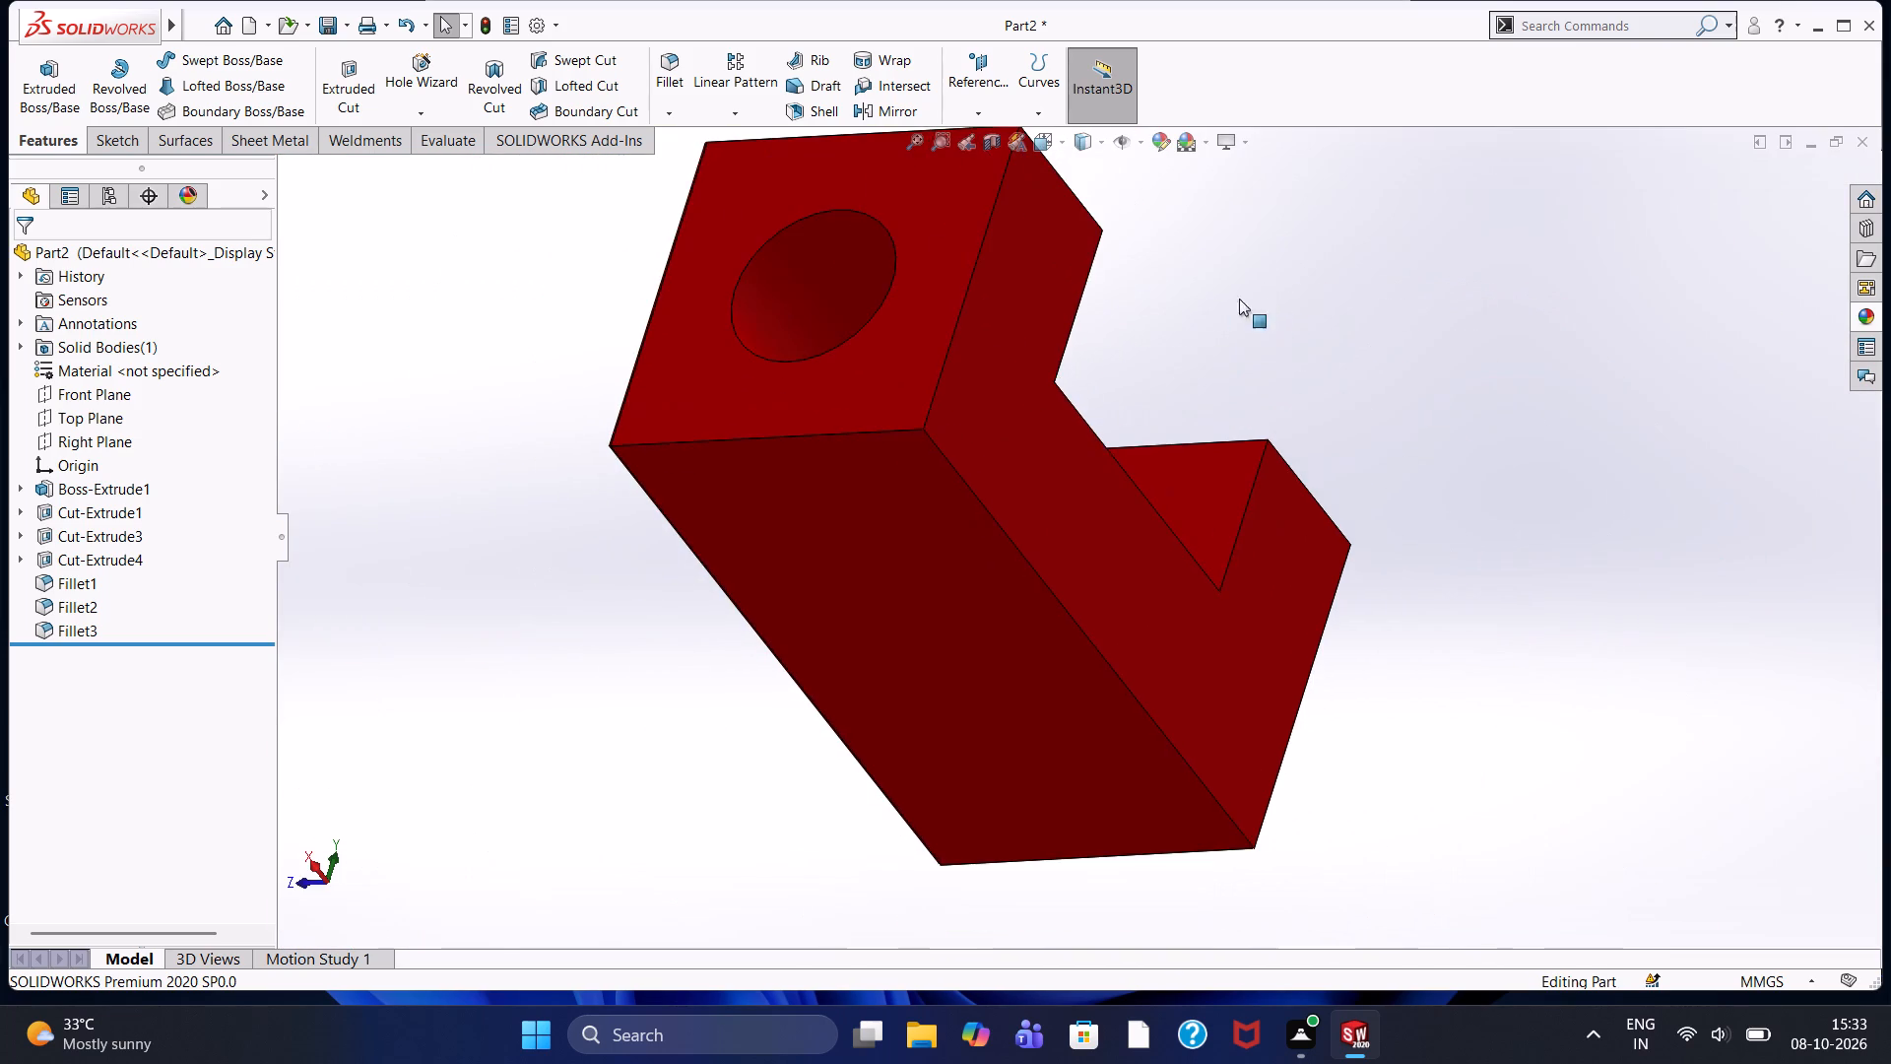
middle_click_drag(1163, 396, 1084, 480)
middle_click(1082, 480)
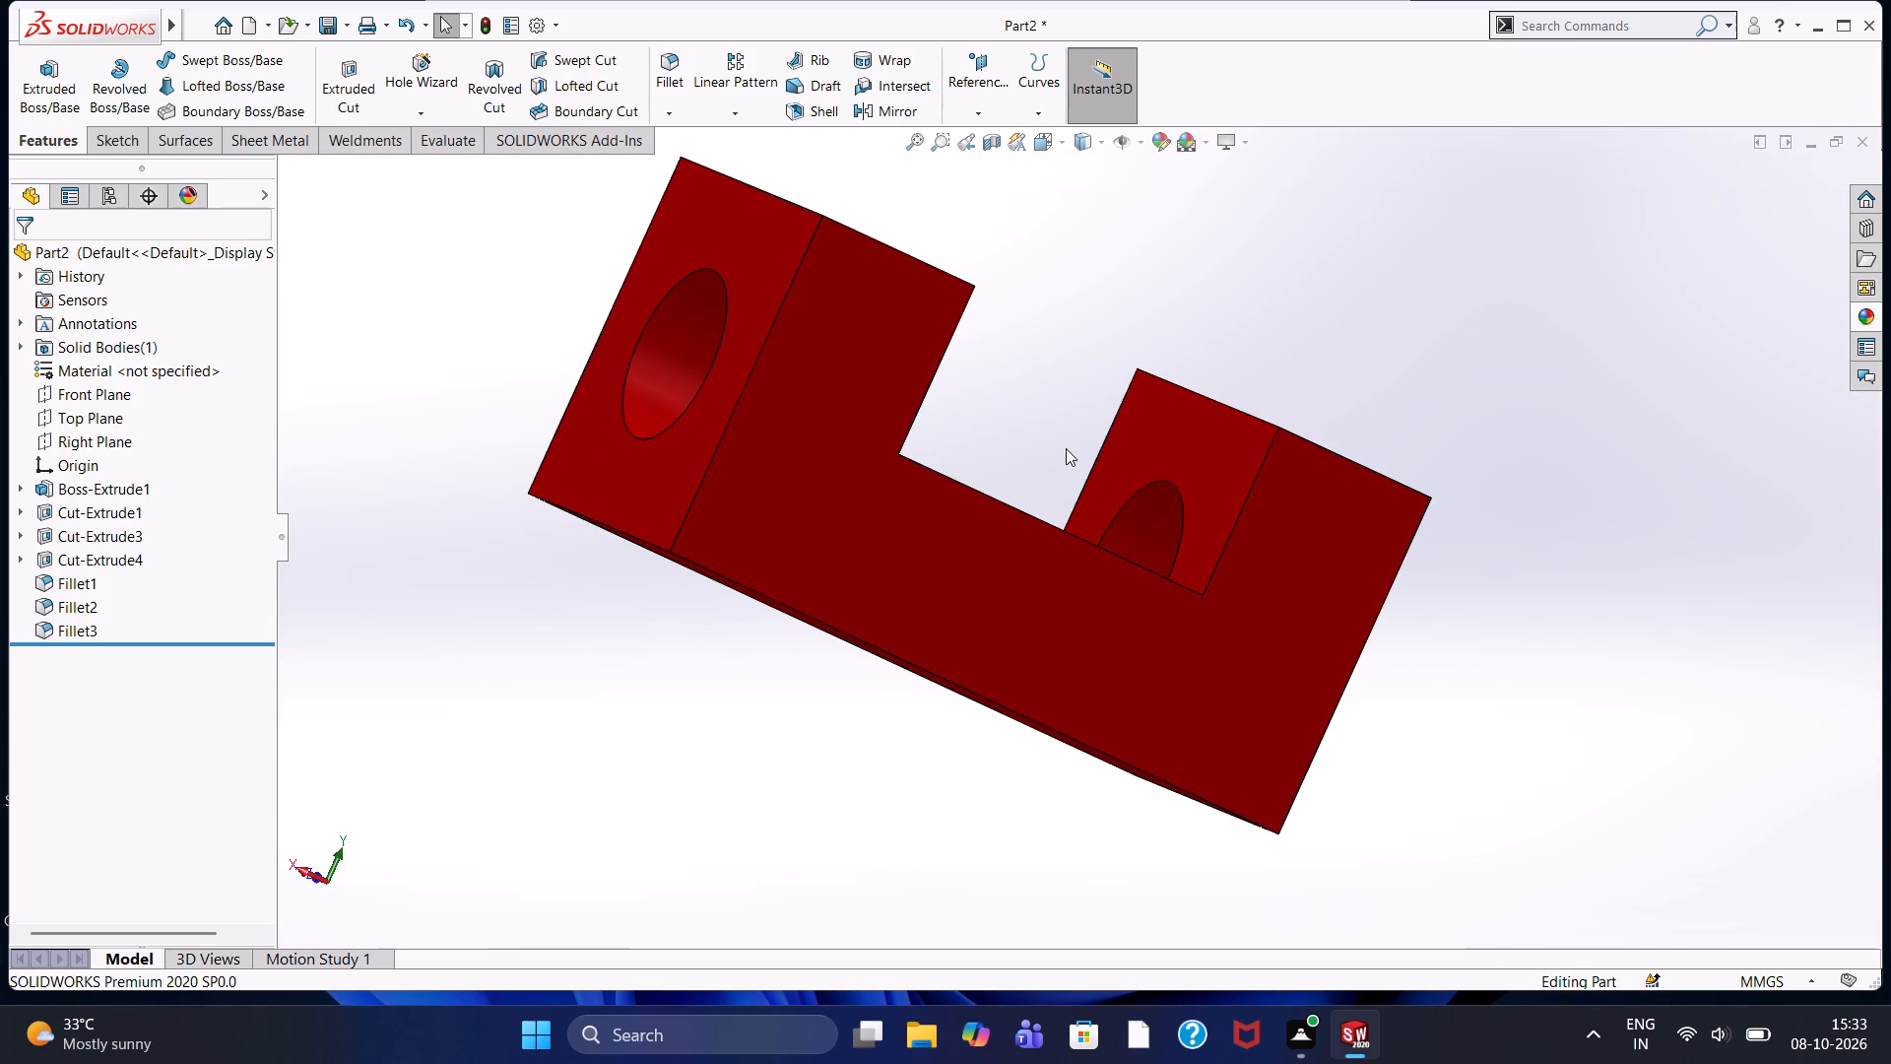
scroll(1066, 445, "up", 1)
scroll(1064, 445, "down", 1)
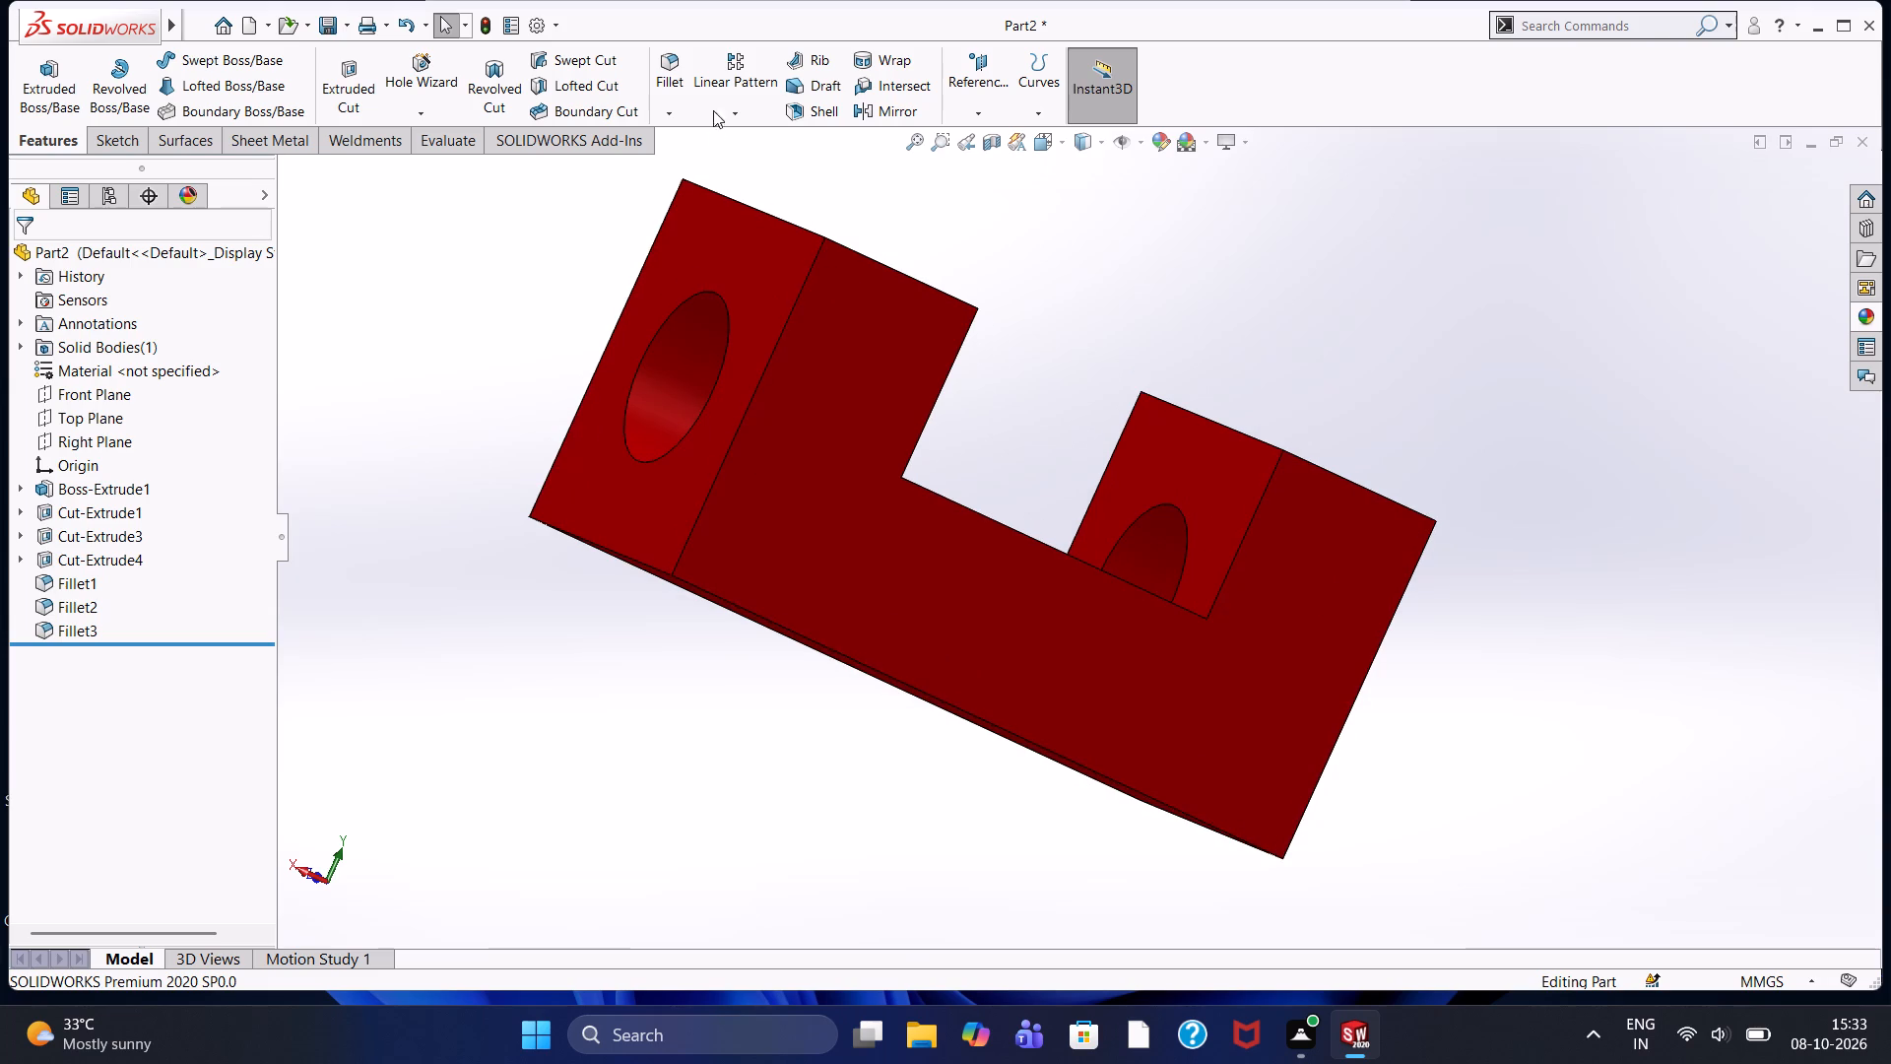
Fillet all eight outline edges of the rear U-shaped side face with a 1 mm radius.
left_click(671, 58)
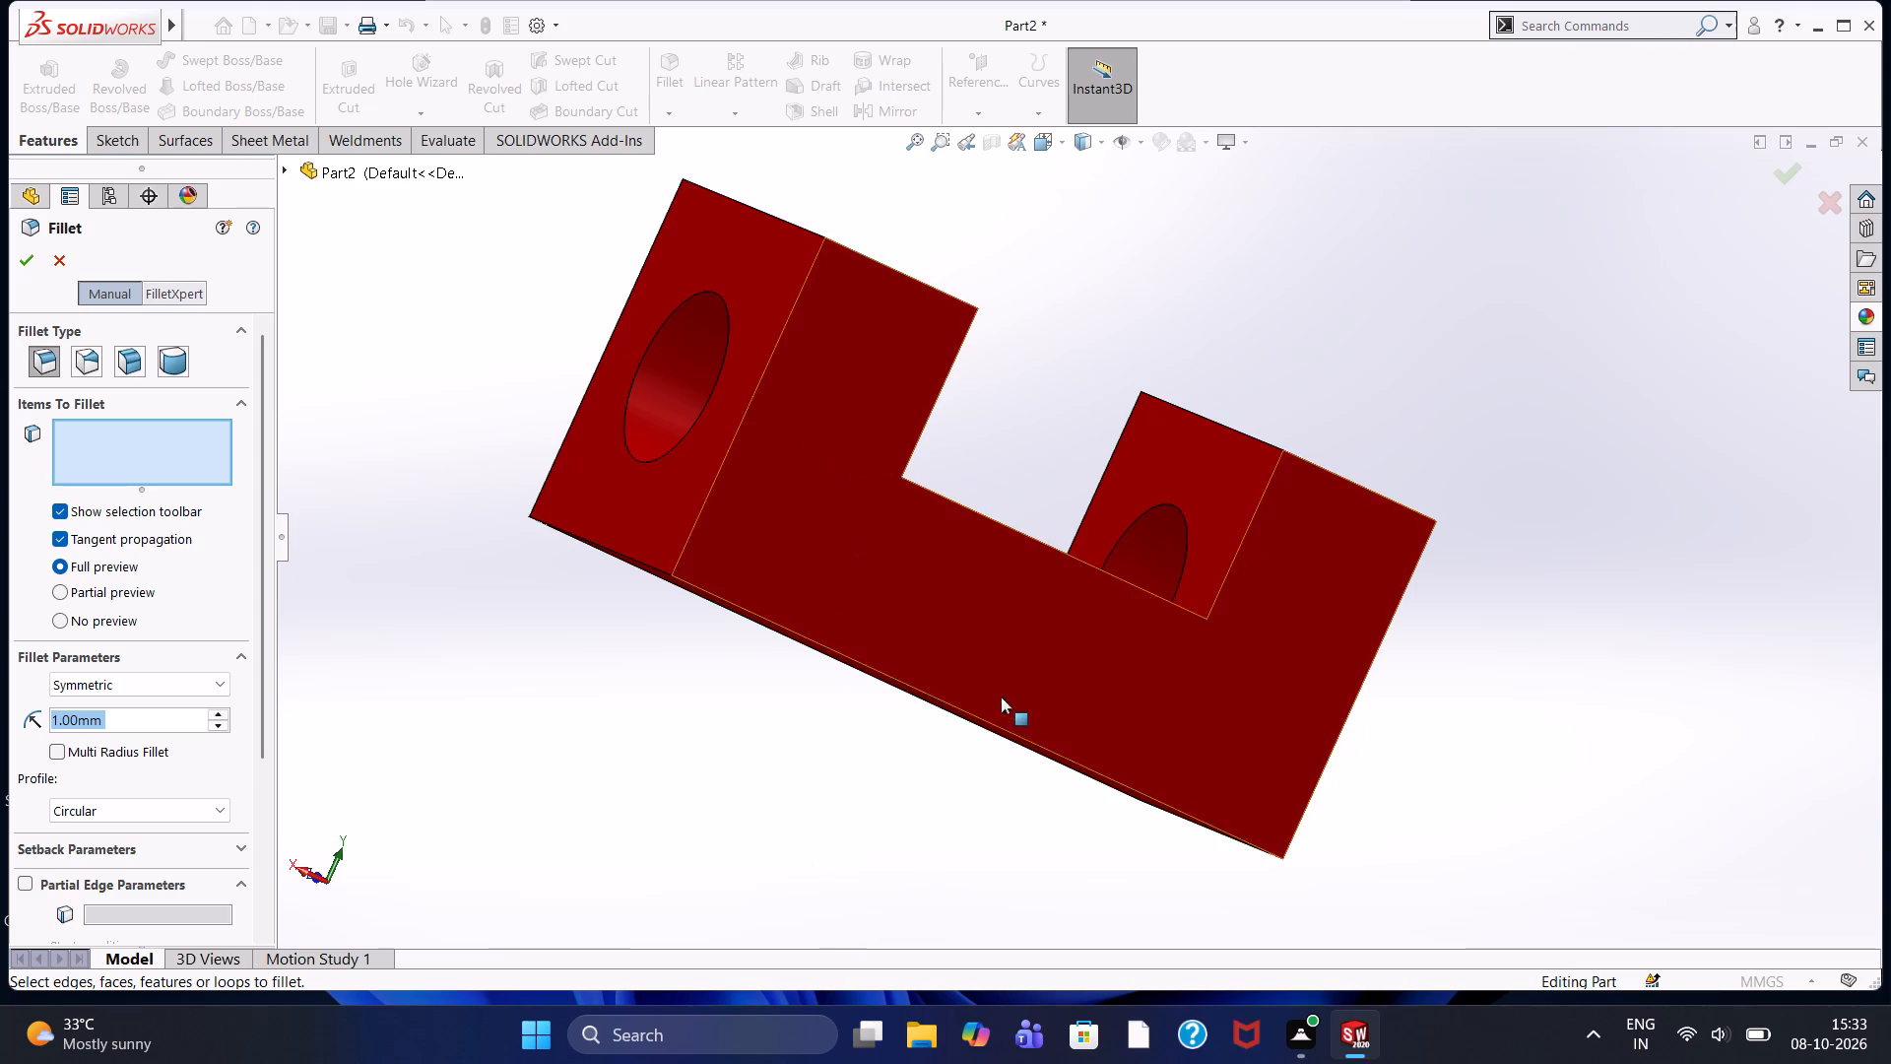
middle_click_drag(1039, 421, 944, 423)
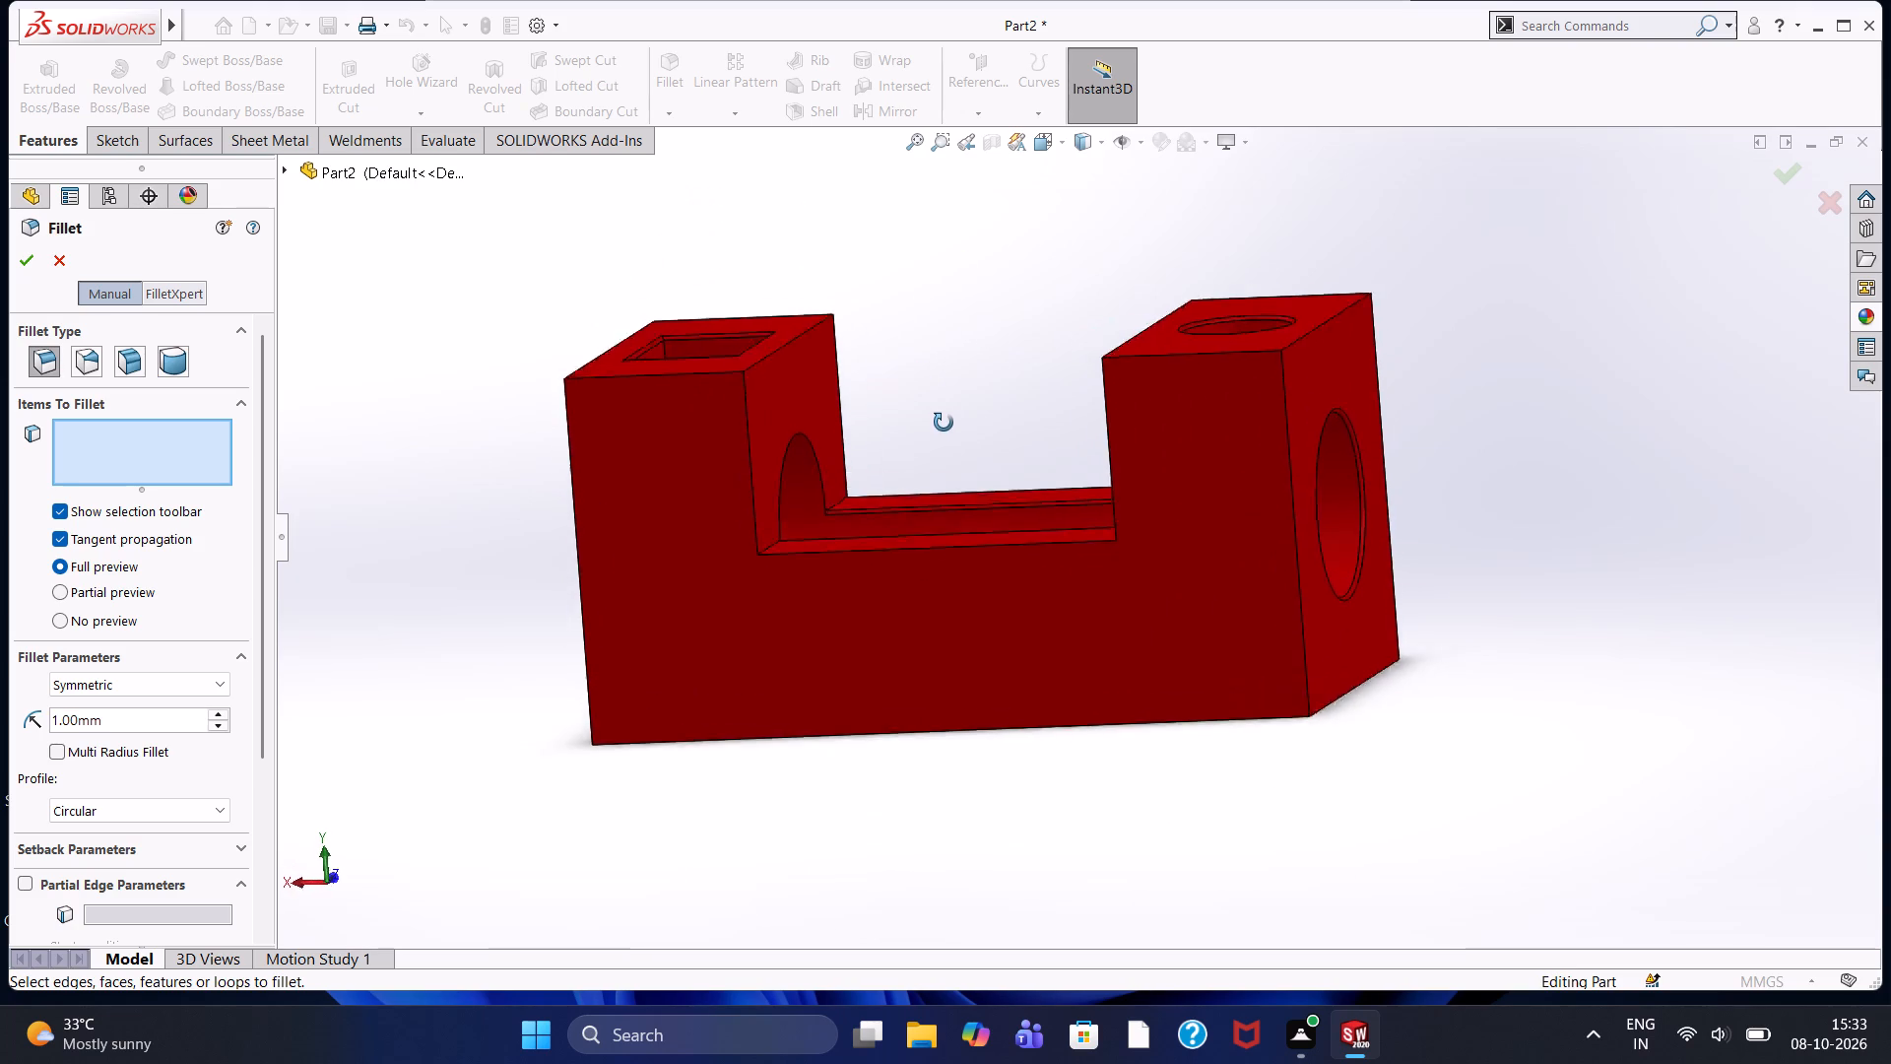
middle_click_drag(944, 423, 944, 431)
scroll(939, 431, "up", 2)
scroll(930, 439, "down", 2)
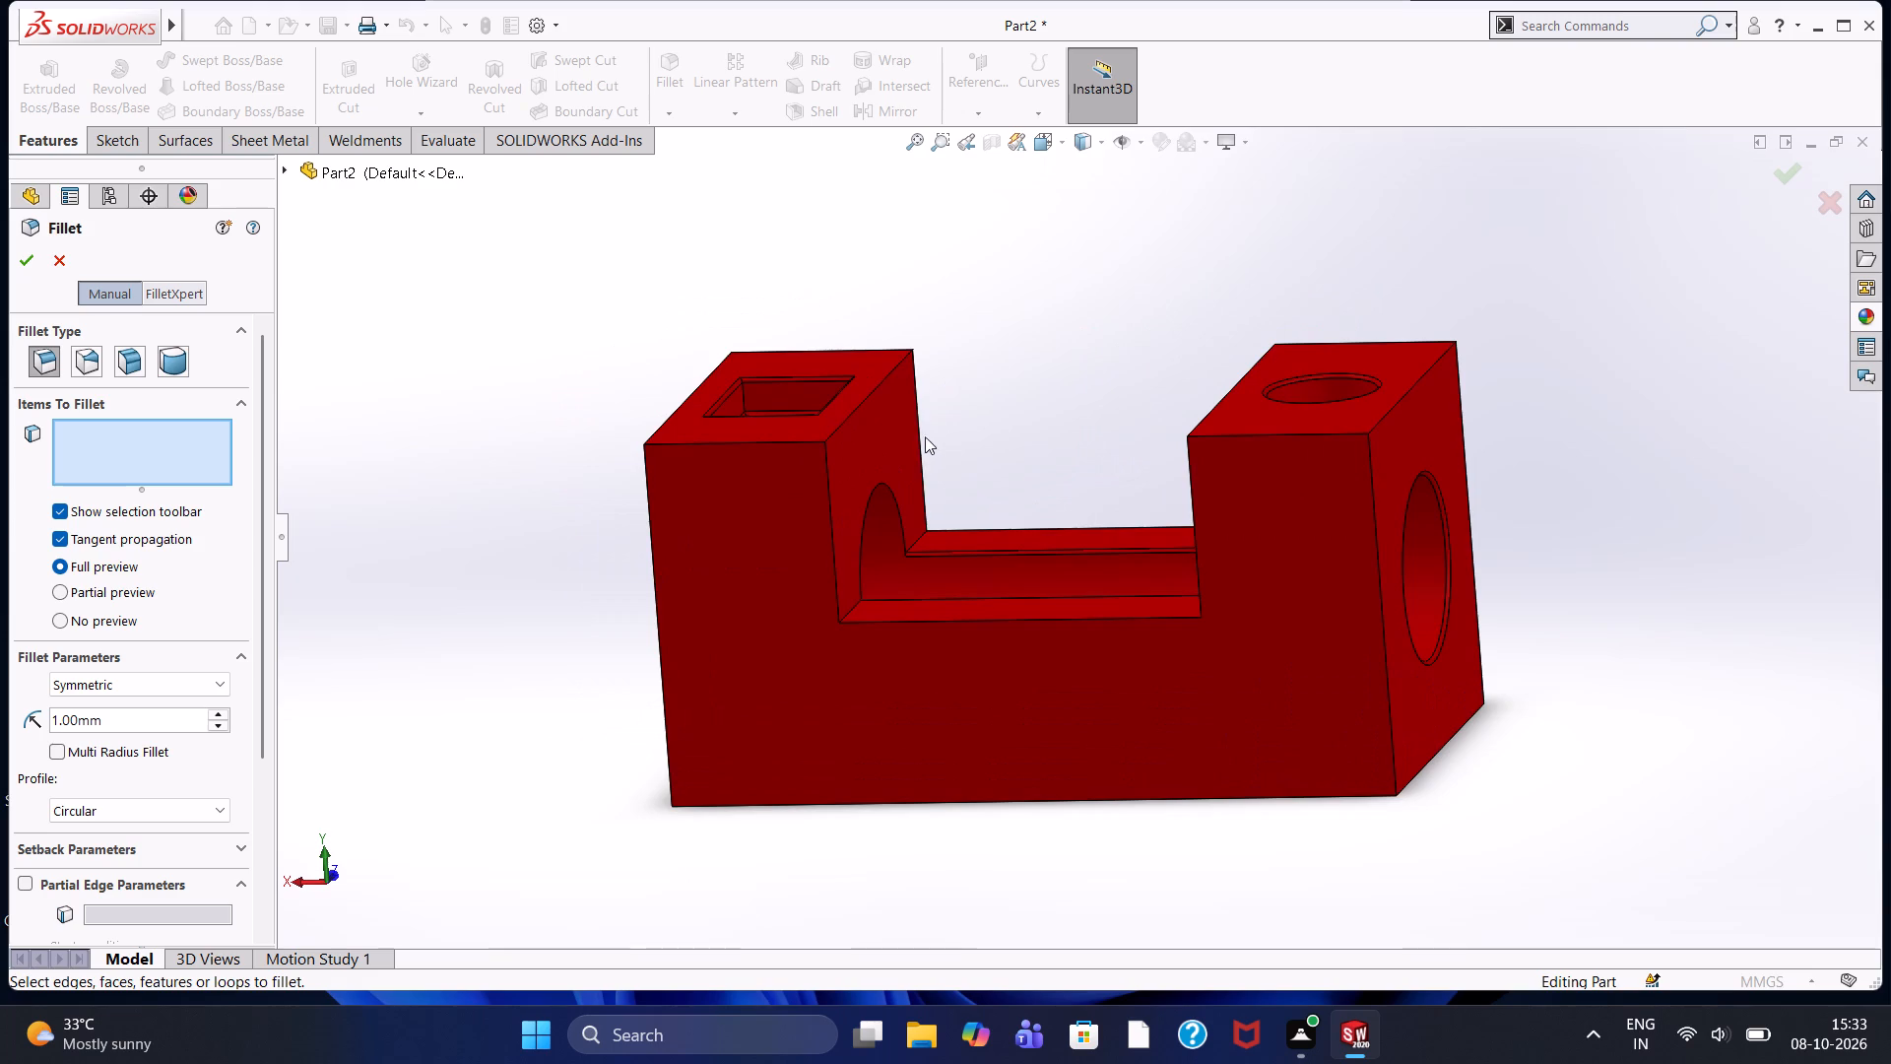
scroll(918, 429, "up", 1)
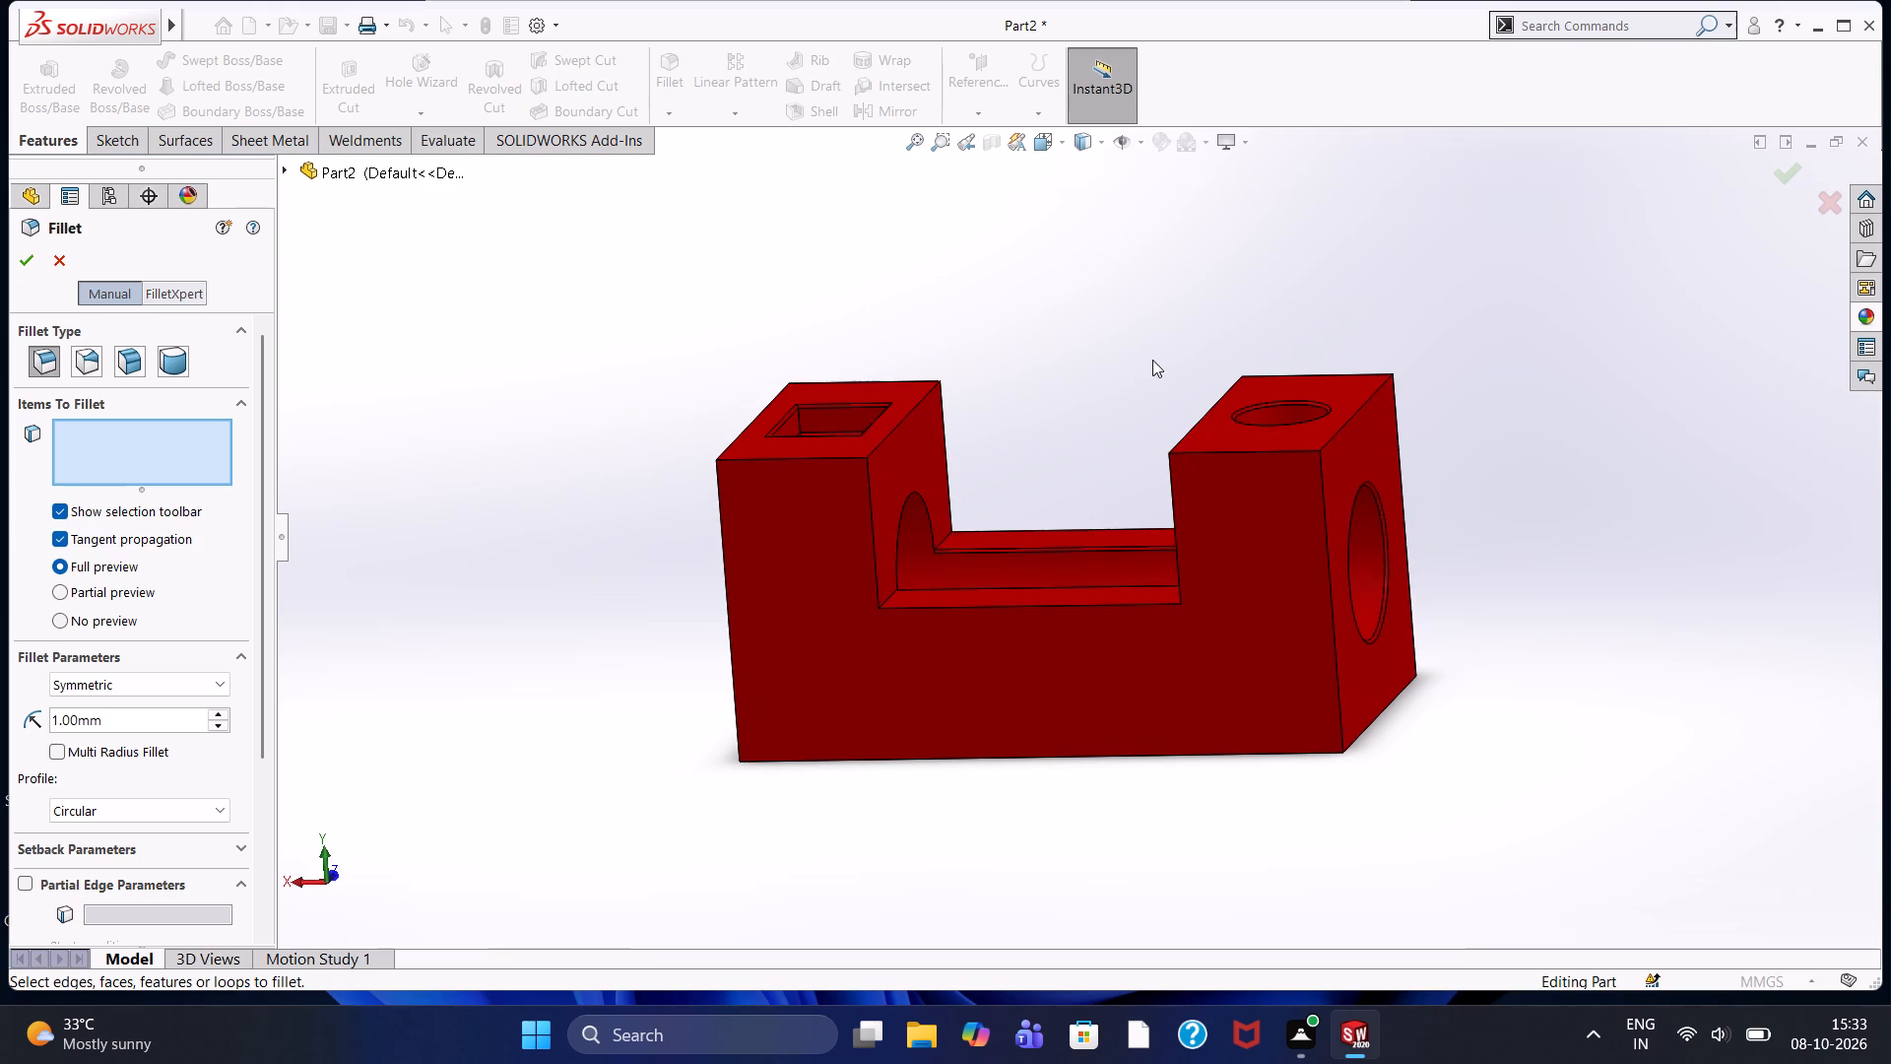
middle_click_drag(1098, 356, 1185, 315)
middle_click(1208, 297)
middle_click(1208, 294)
middle_click_drag(1060, 430, 1099, 240)
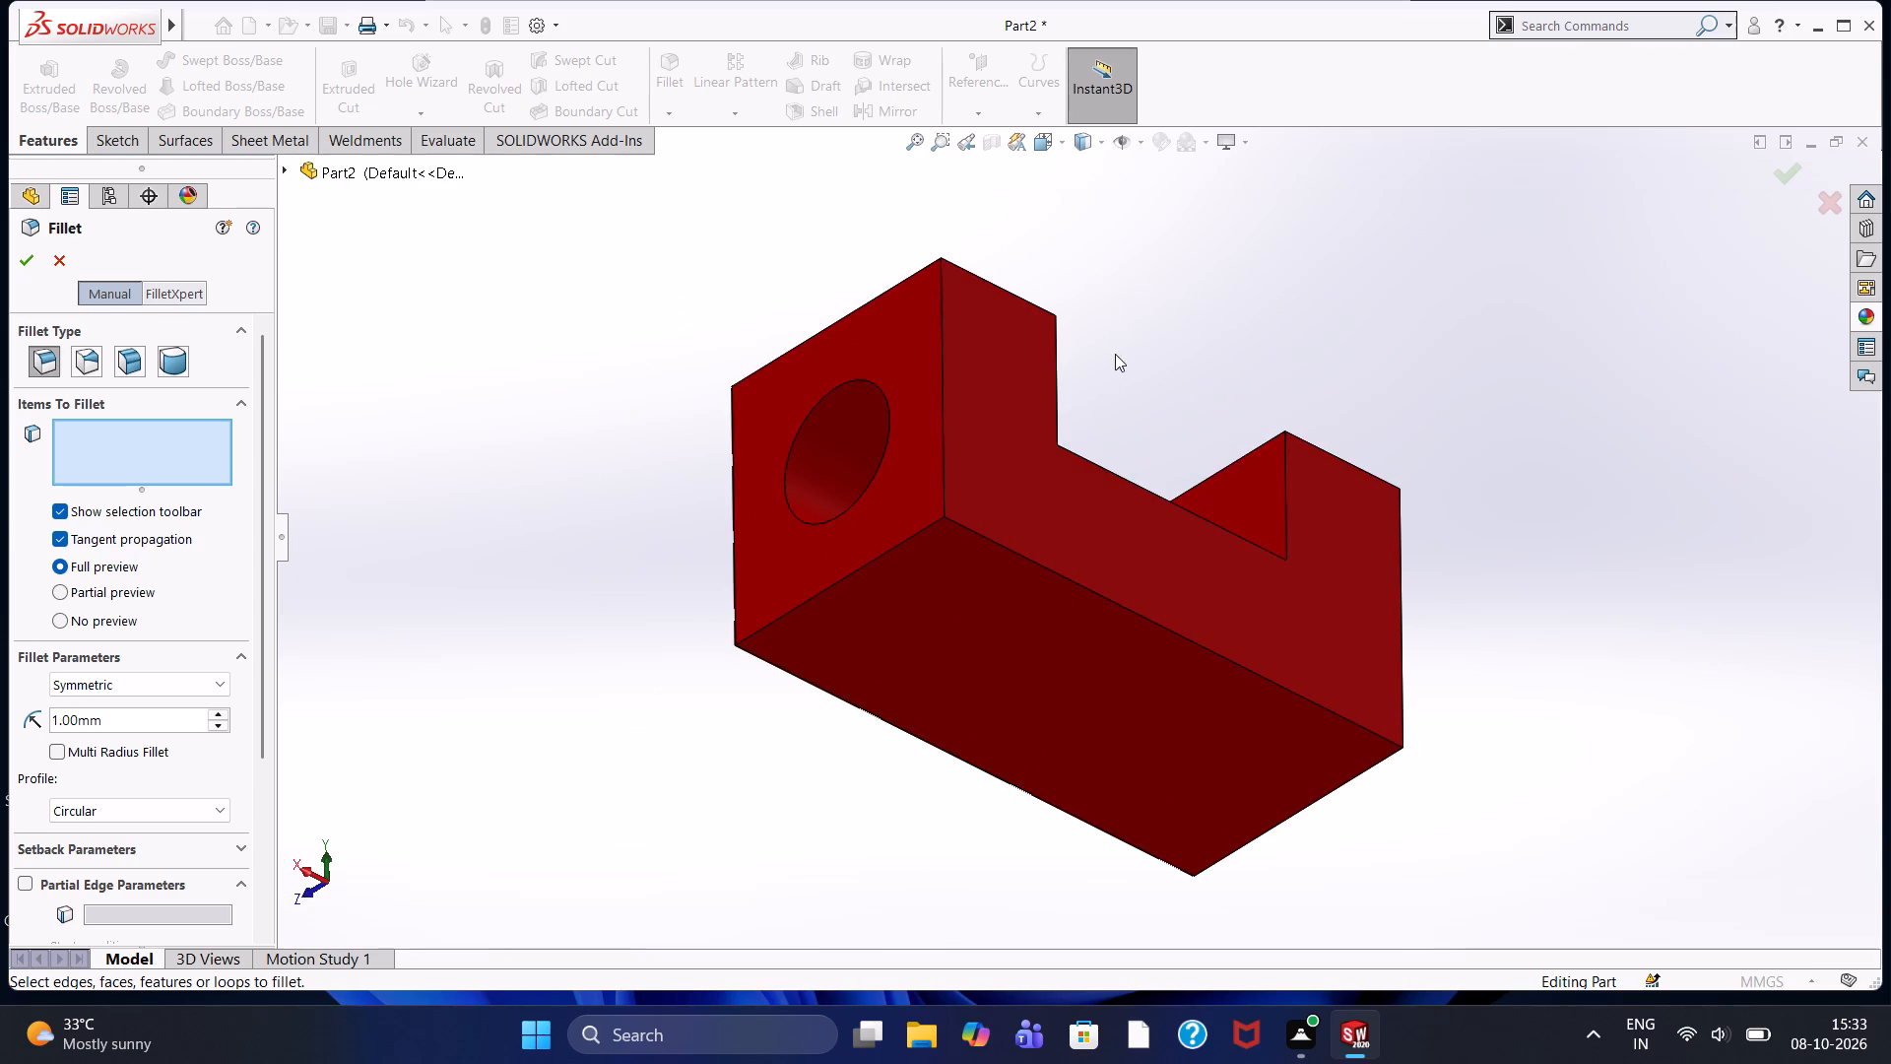
middle_click(1118, 355)
middle_click_drag(1137, 340, 1101, 380)
middle_click(1089, 392)
middle_click_drag(1077, 407, 1069, 416)
middle_click(1069, 418)
middle_click_drag(1067, 428, 1039, 497)
middle_click(1039, 497)
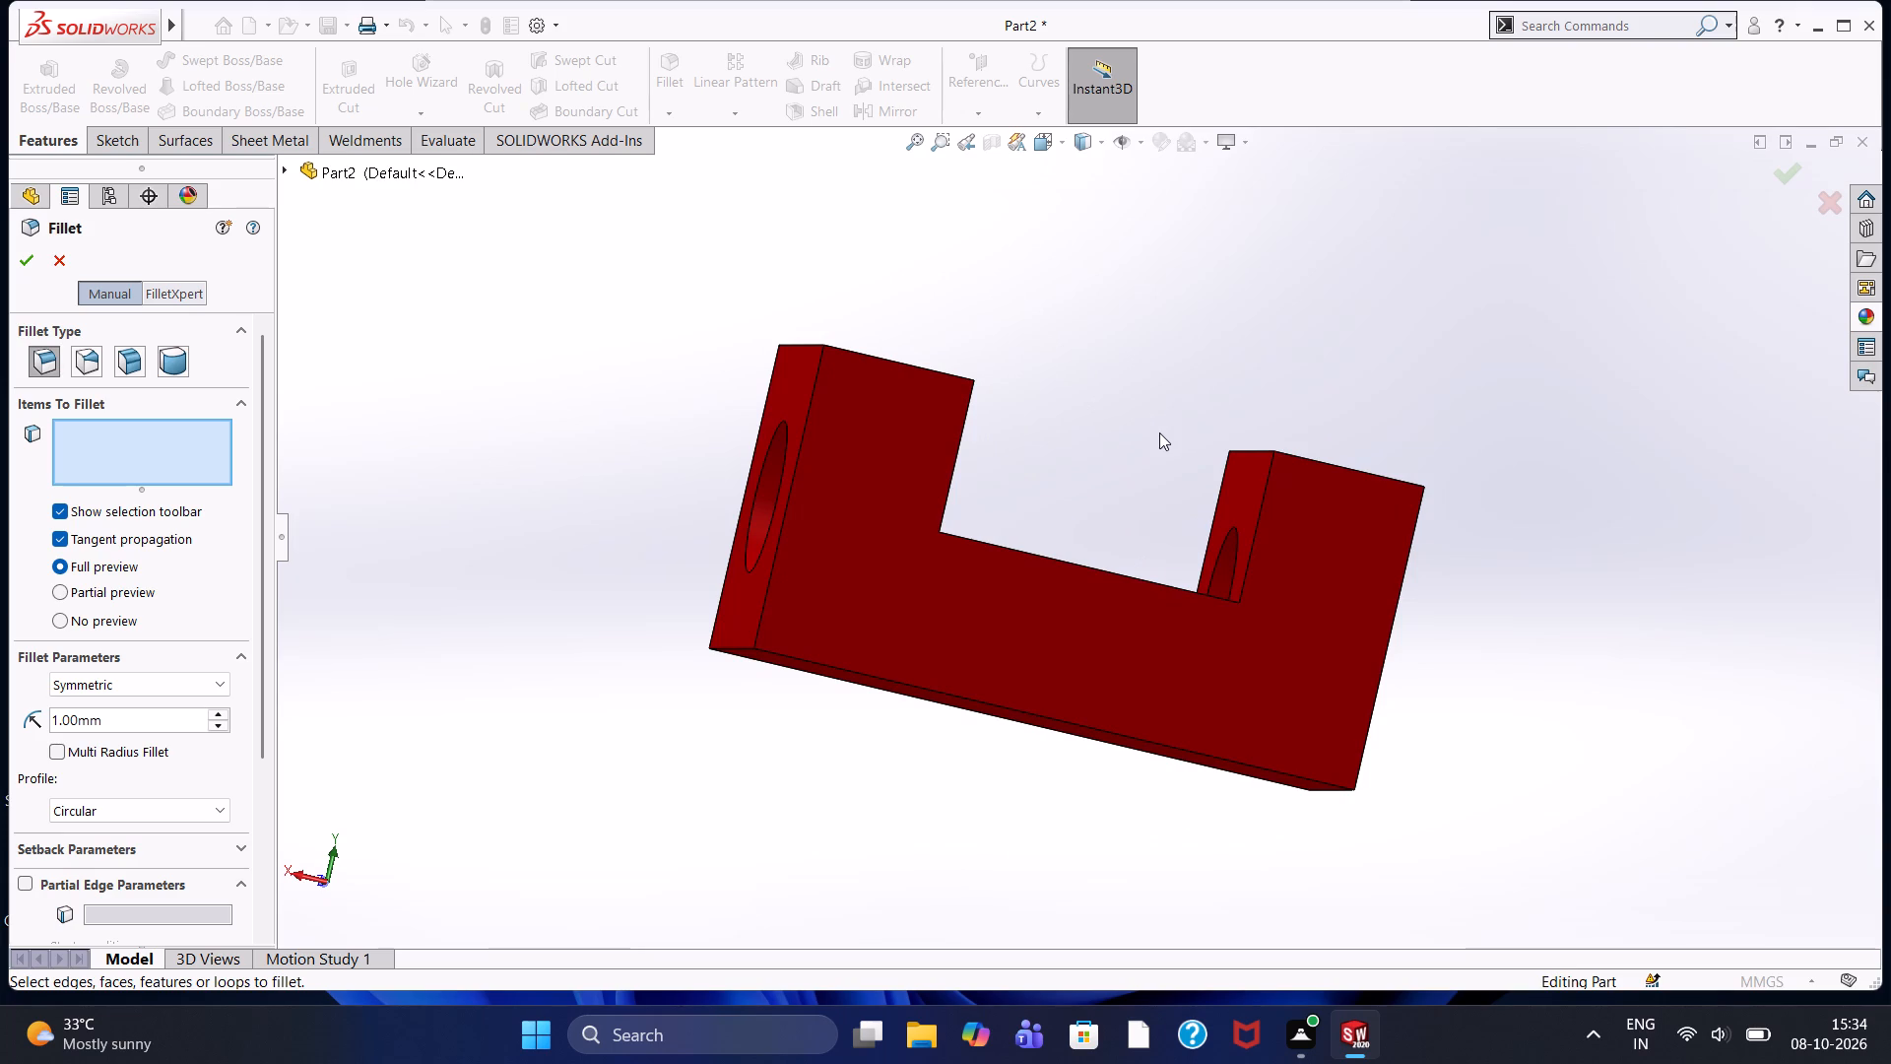
scroll(1159, 432, "up", 1)
scroll(1159, 432, "down", 2)
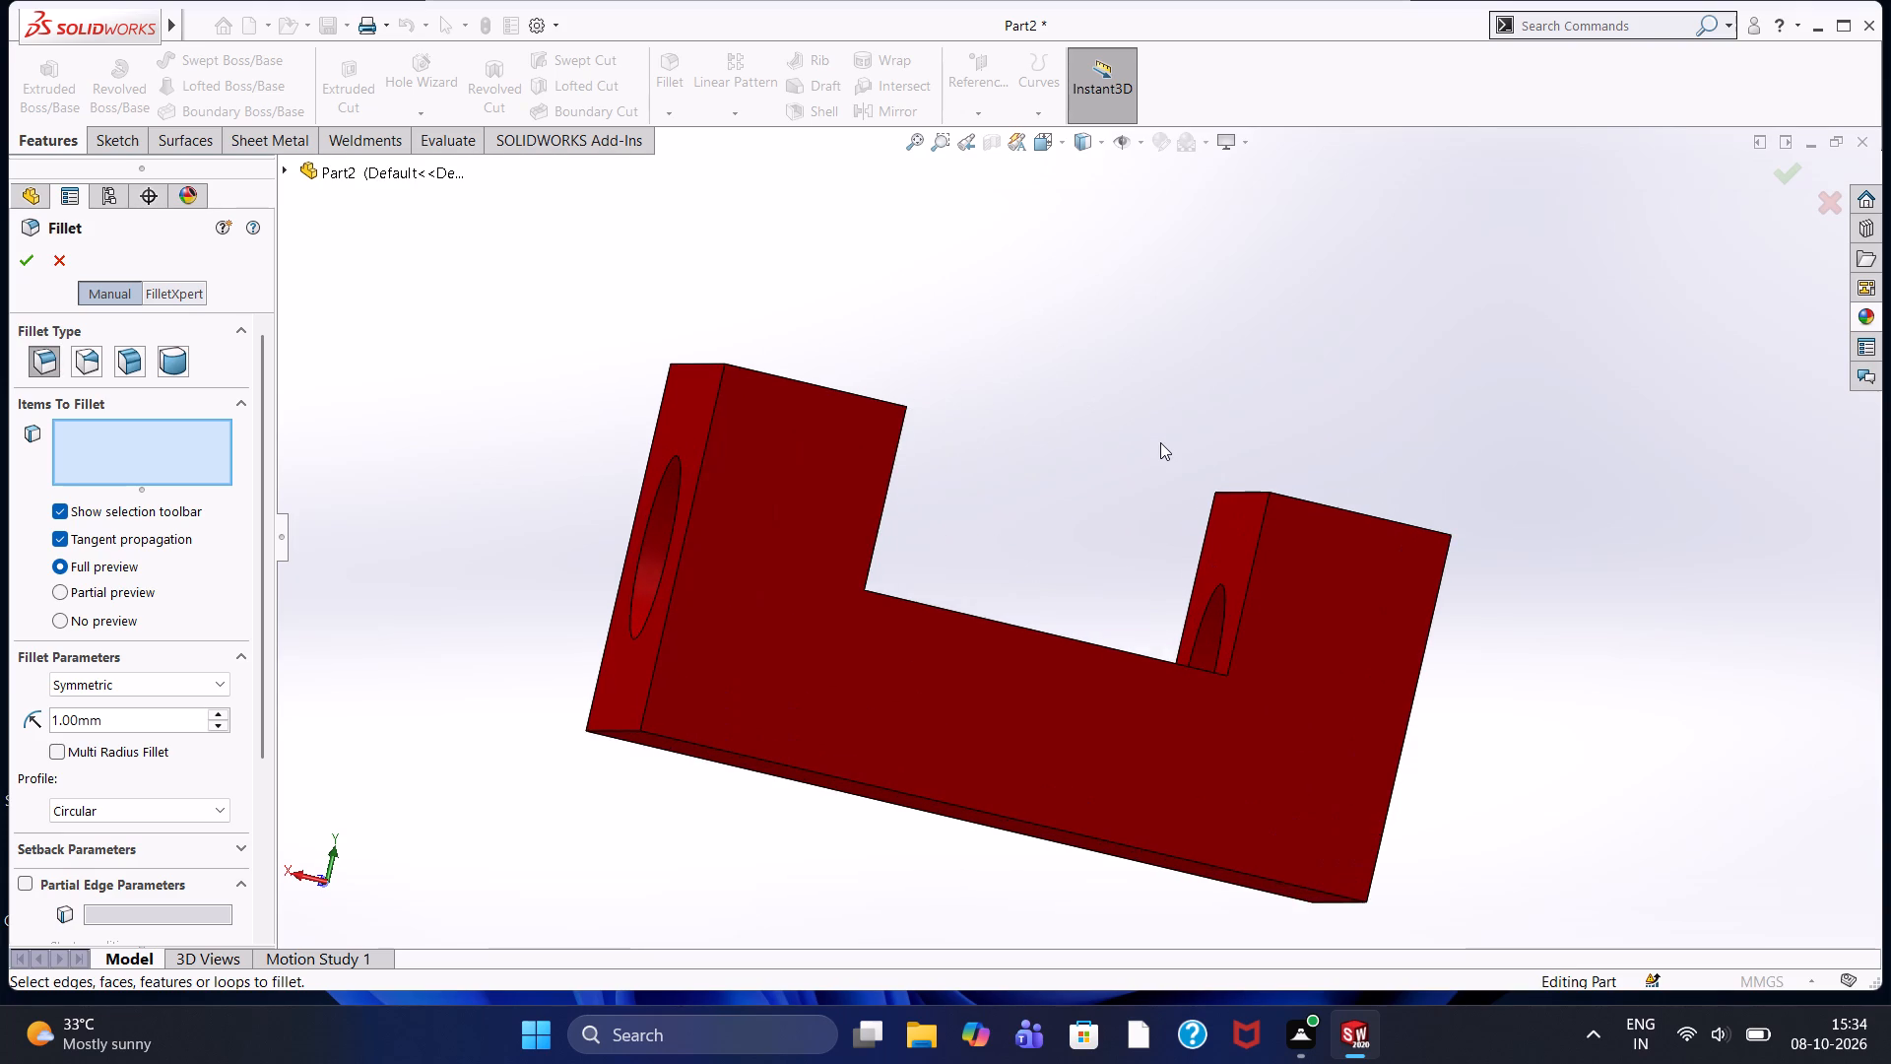
scroll(1160, 442, "up", 2)
scroll(1160, 444, "down", 1)
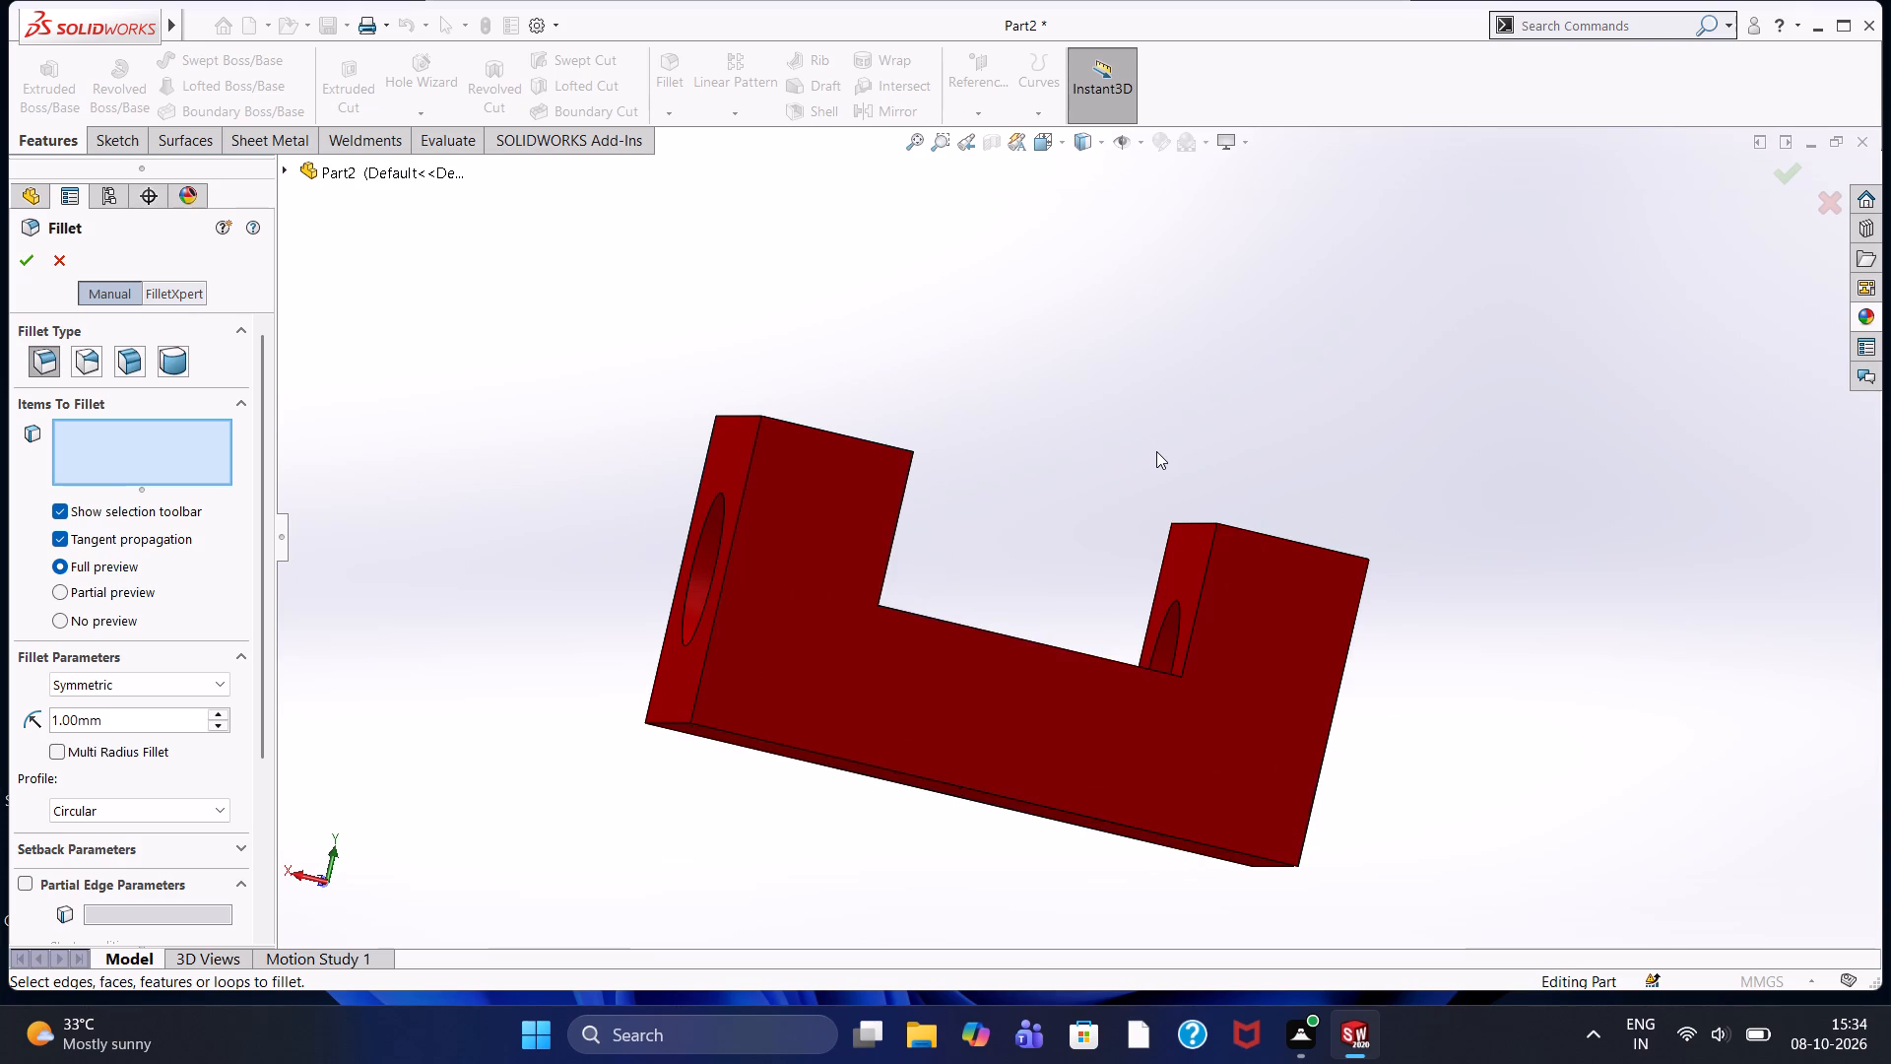
scroll(1156, 451, "down", 1)
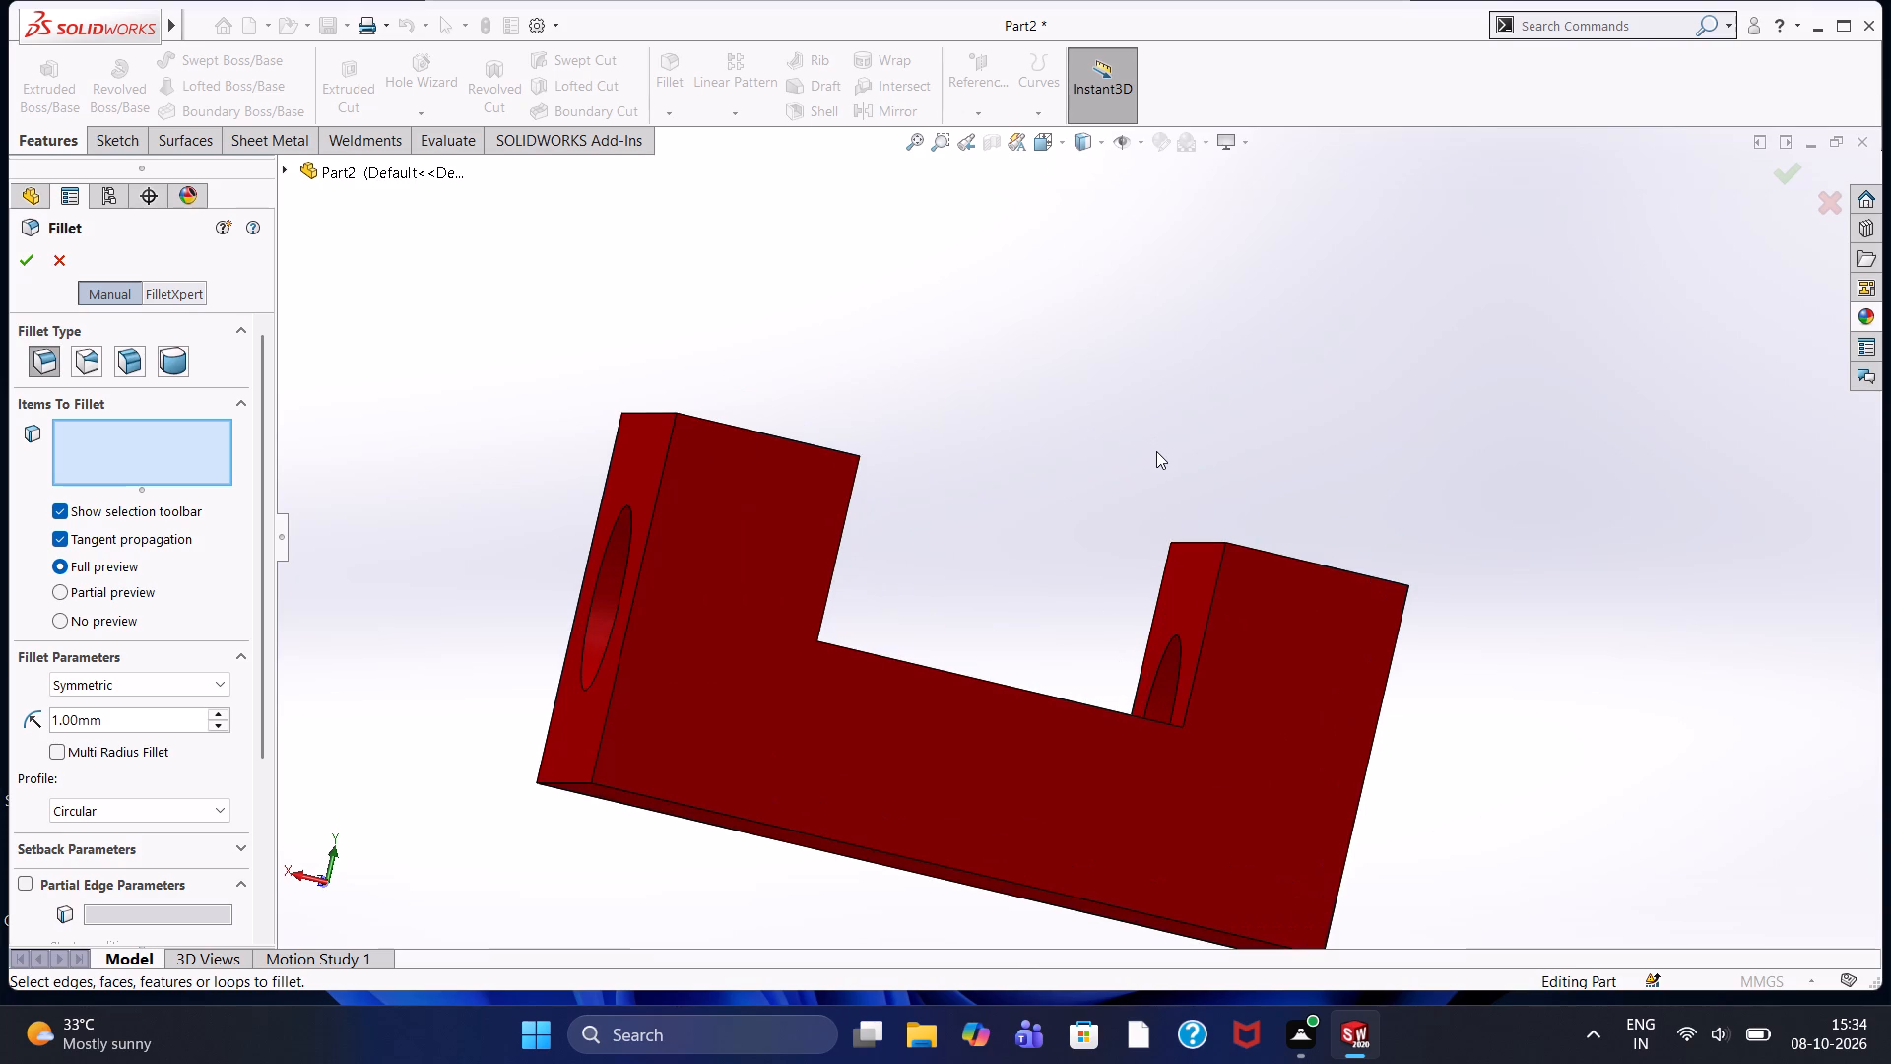
scroll(1156, 451, "up", 1)
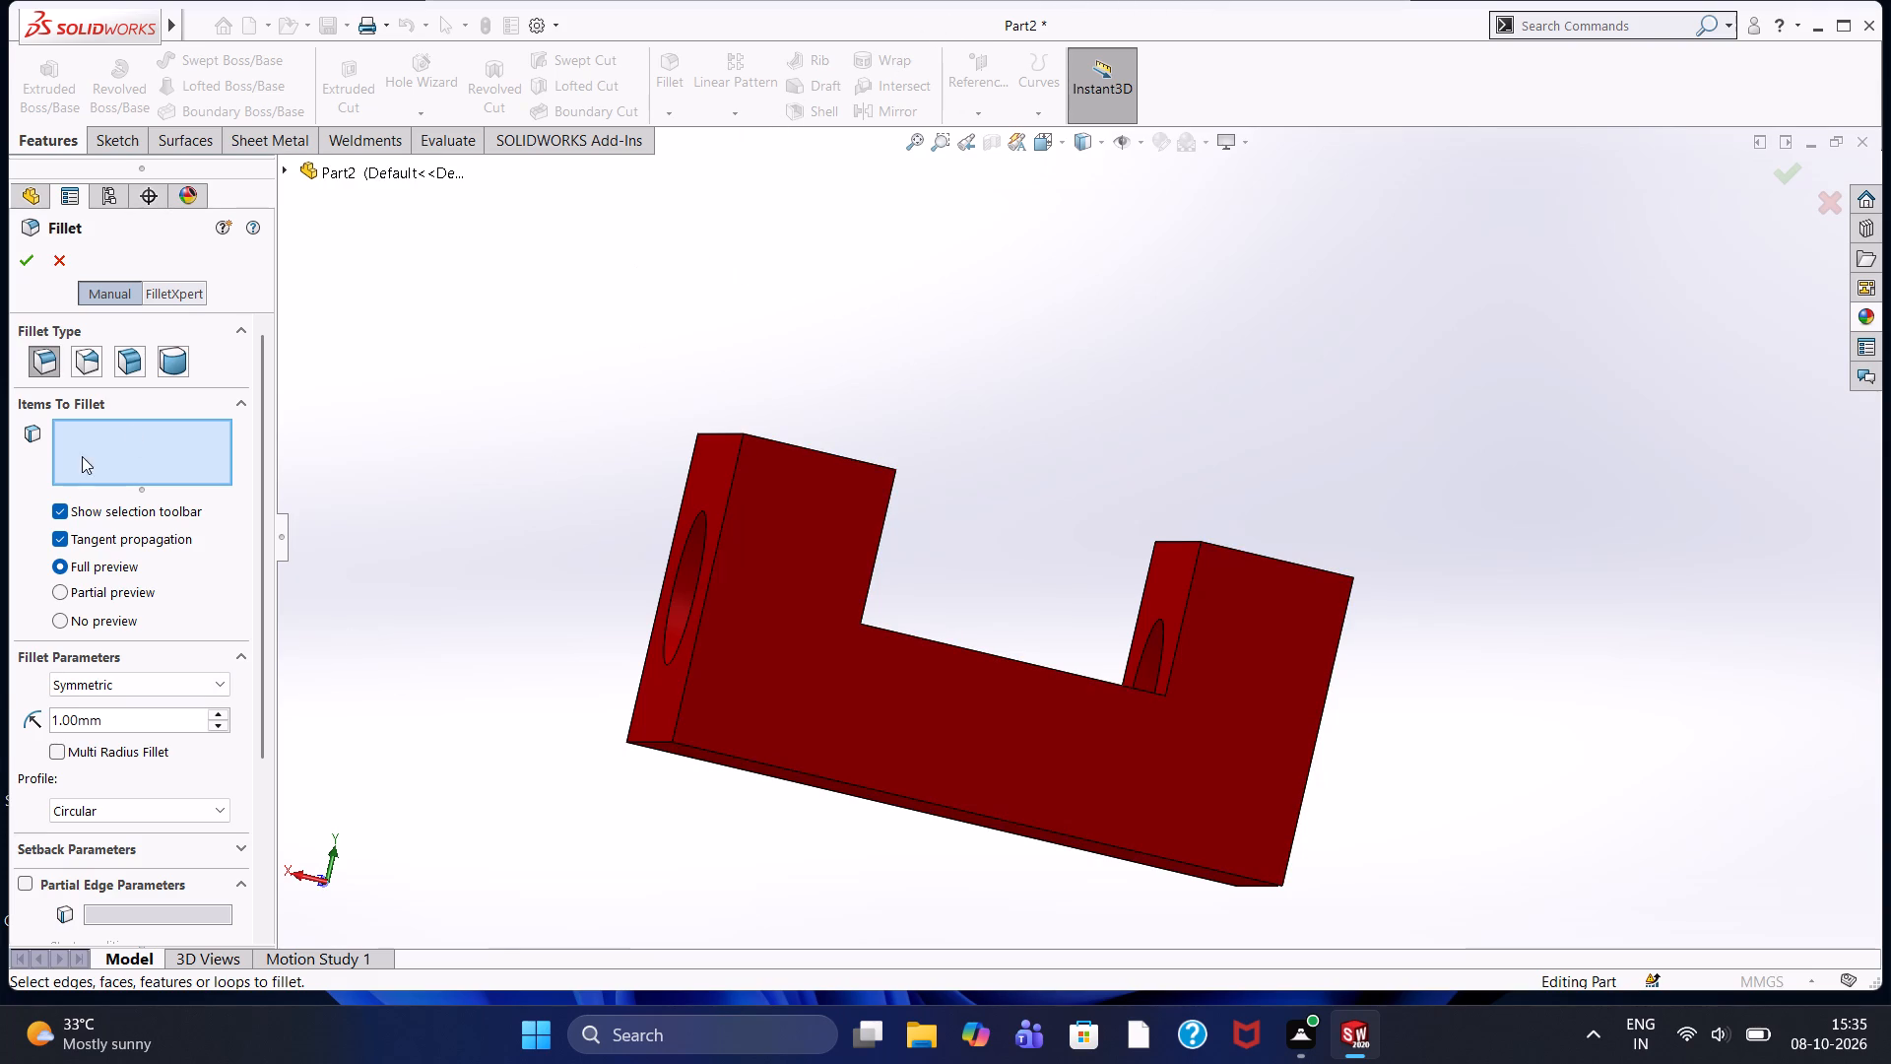
scroll(828, 462, "down", 4)
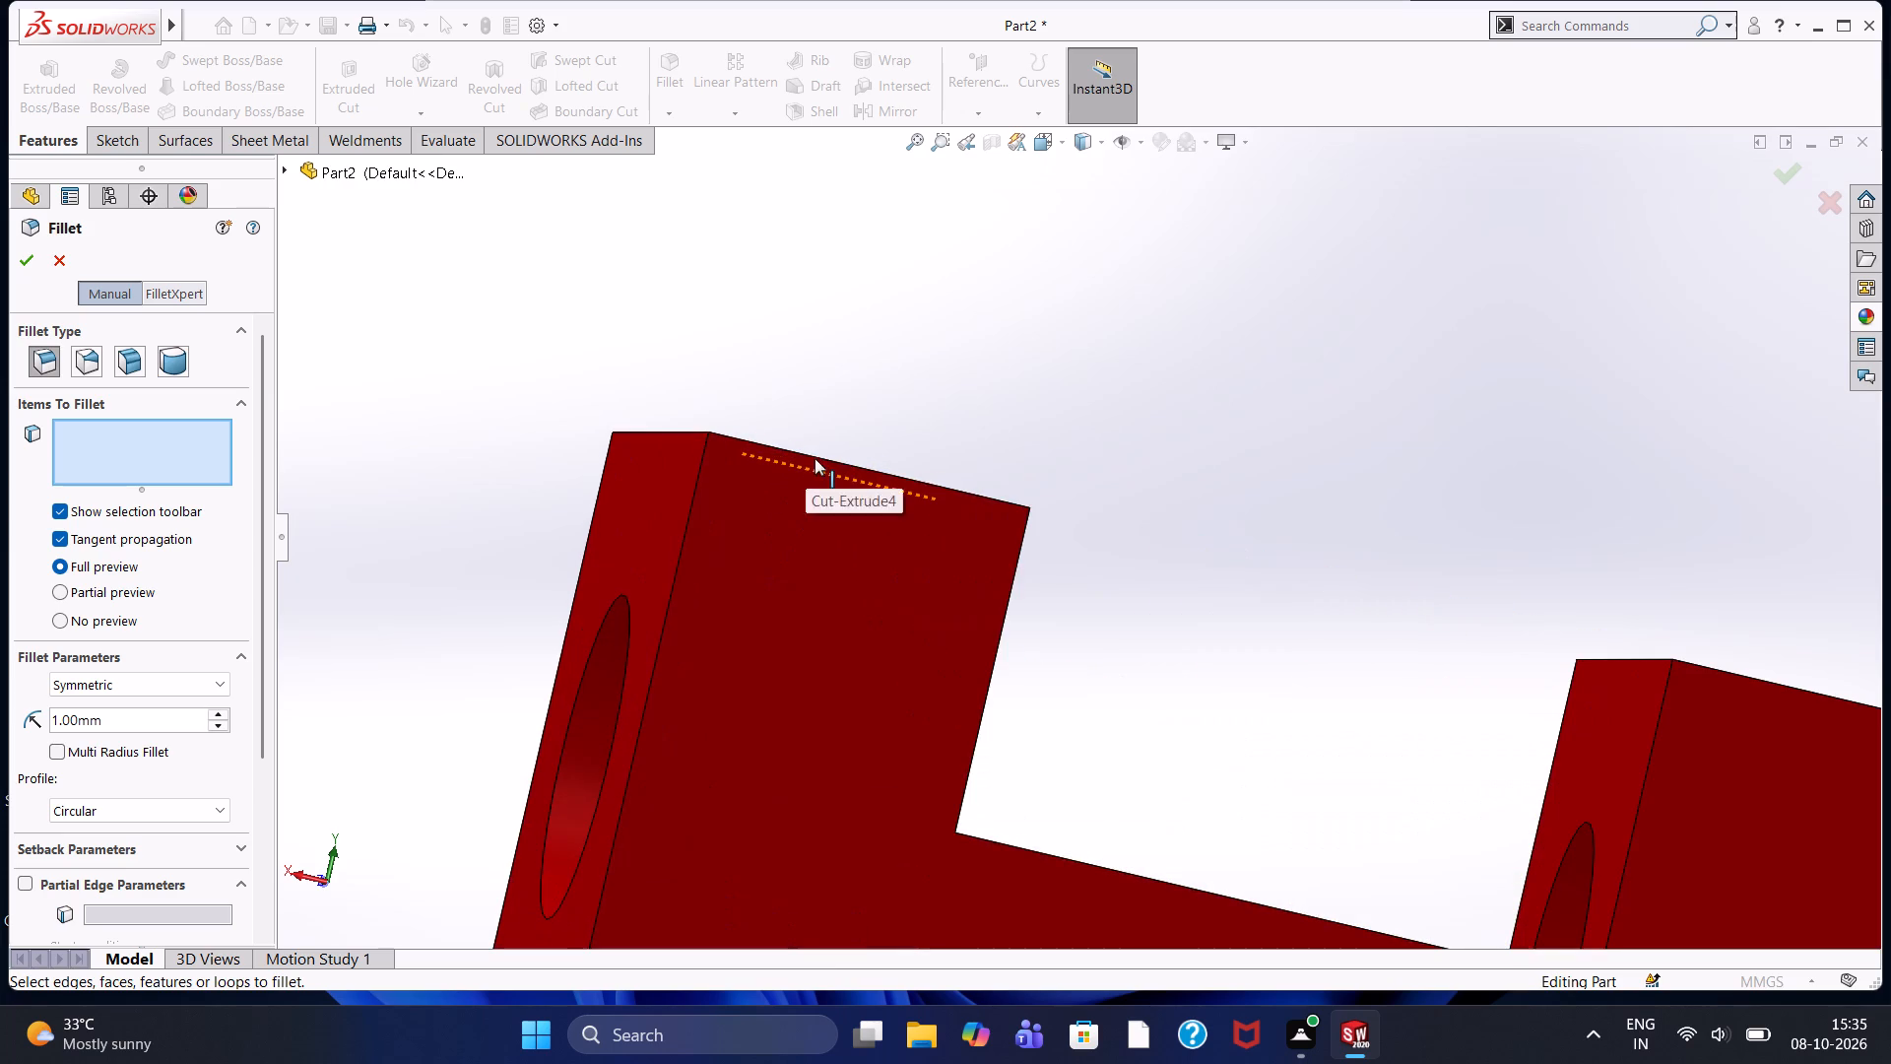
left_click(824, 459)
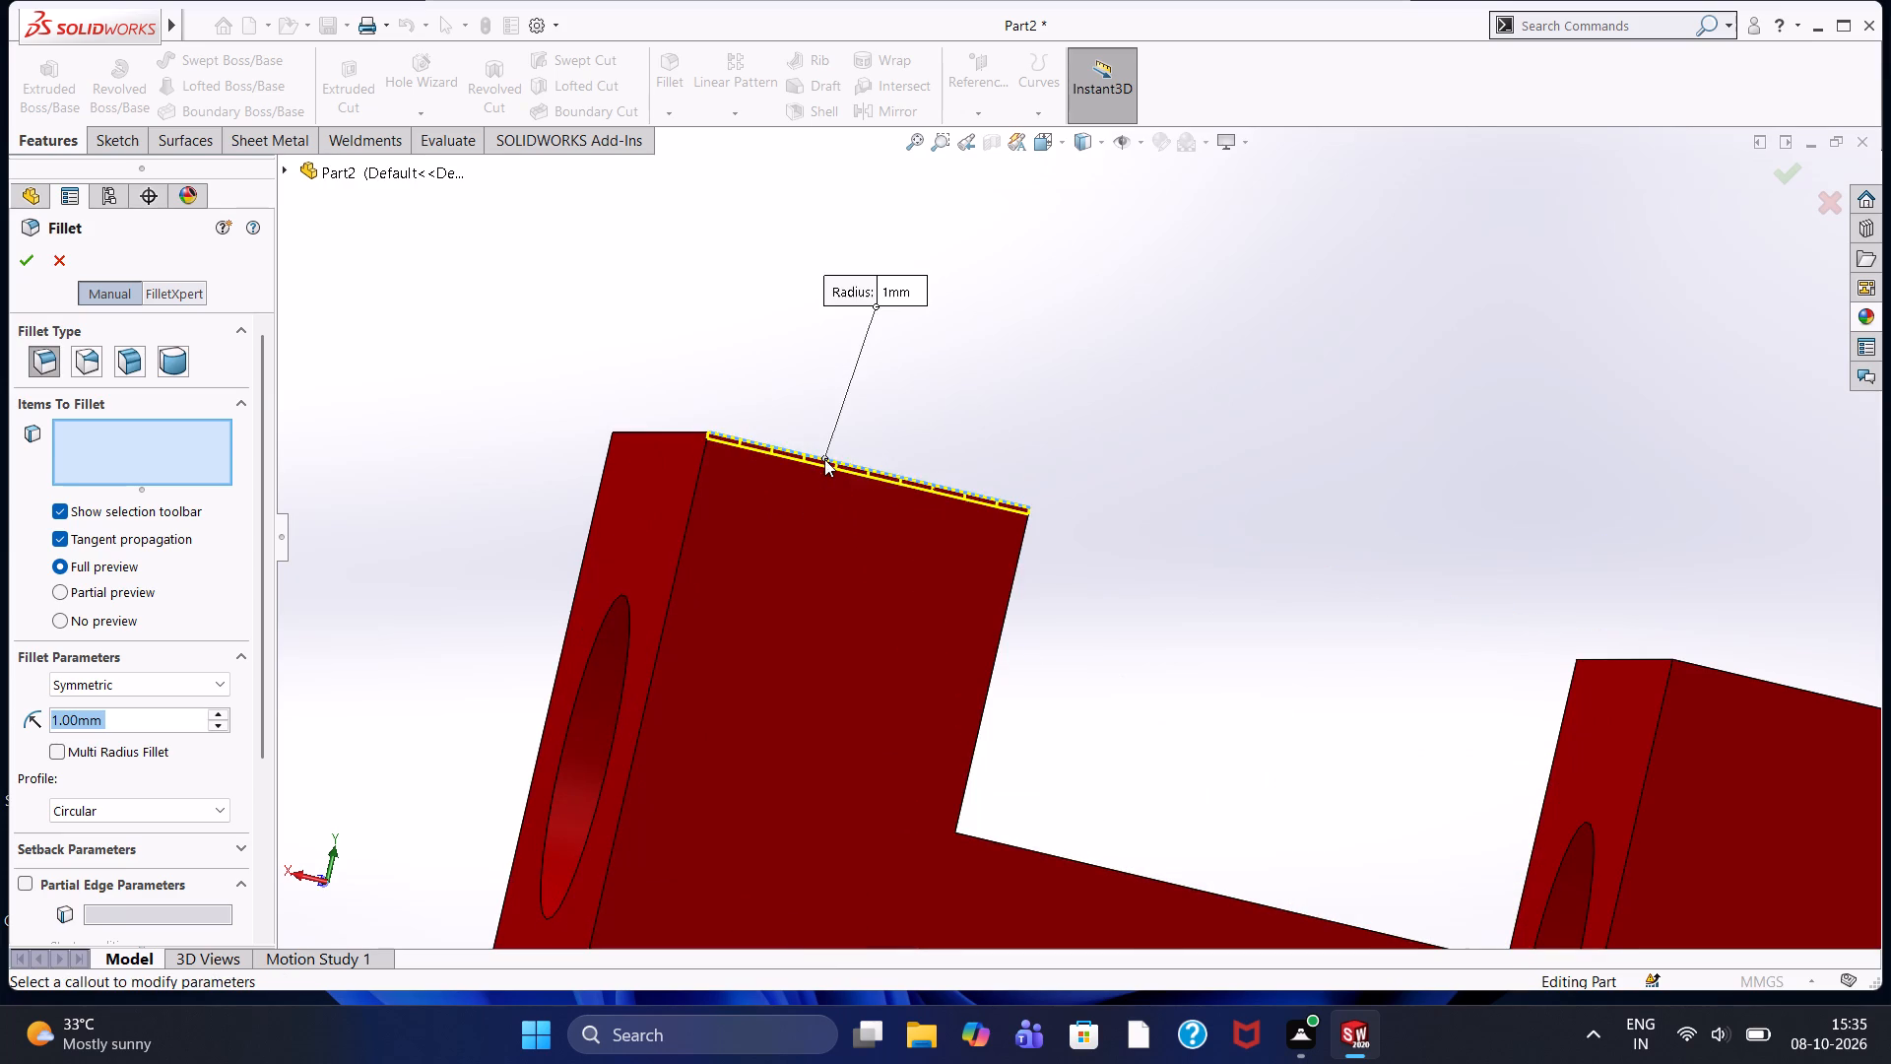
scroll(838, 508, "up", 4)
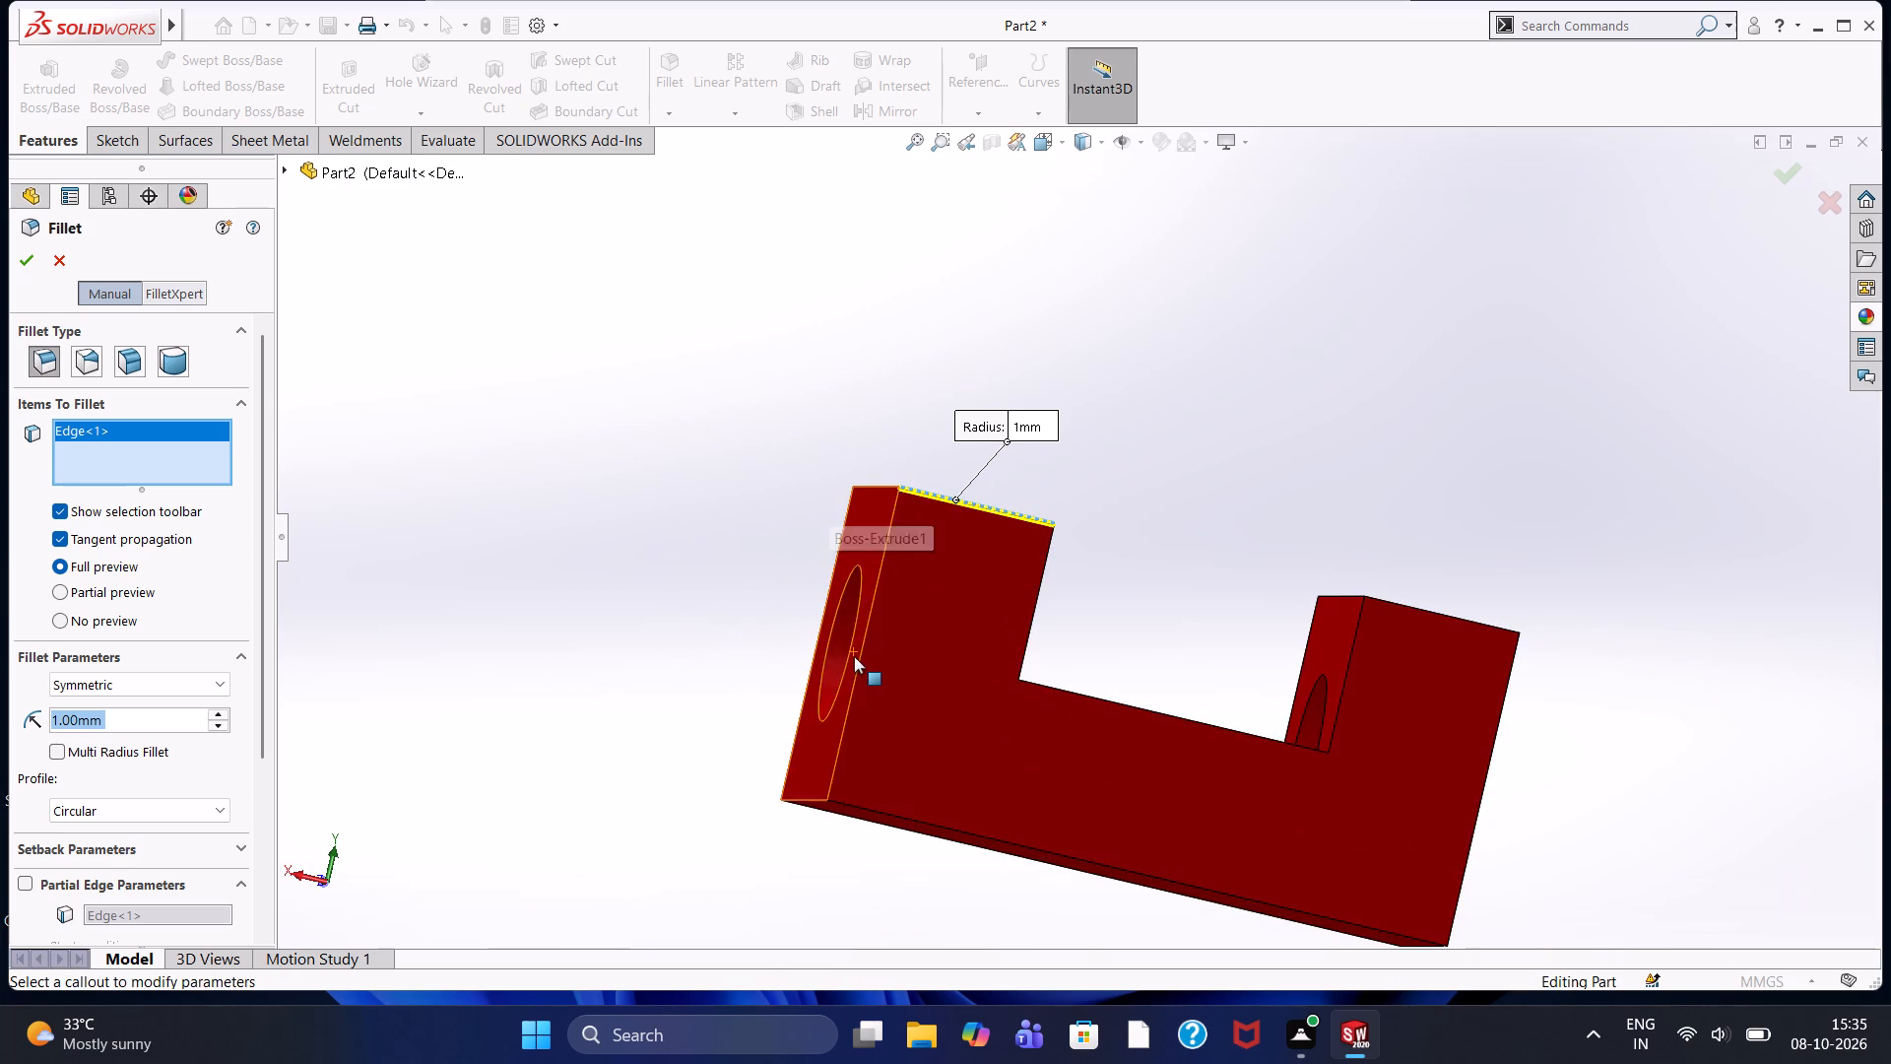
left_click(859, 662)
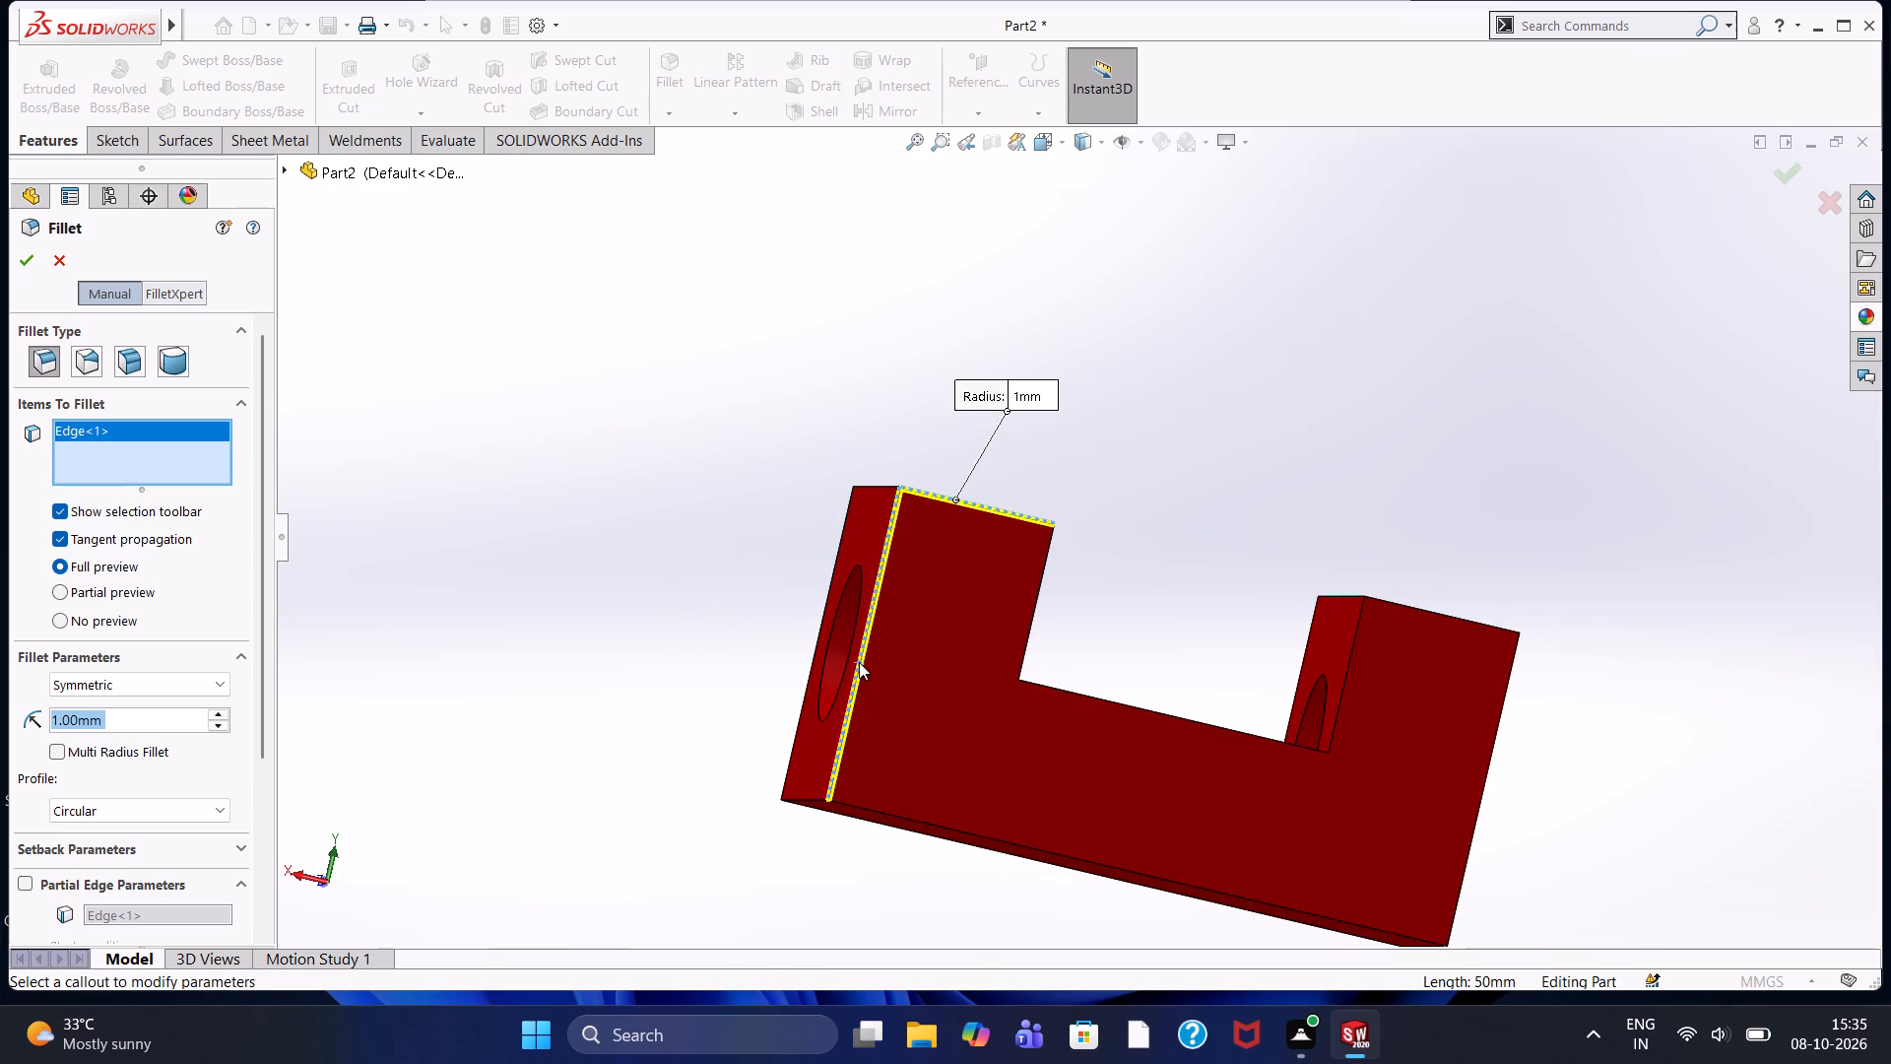
left_click(1004, 839)
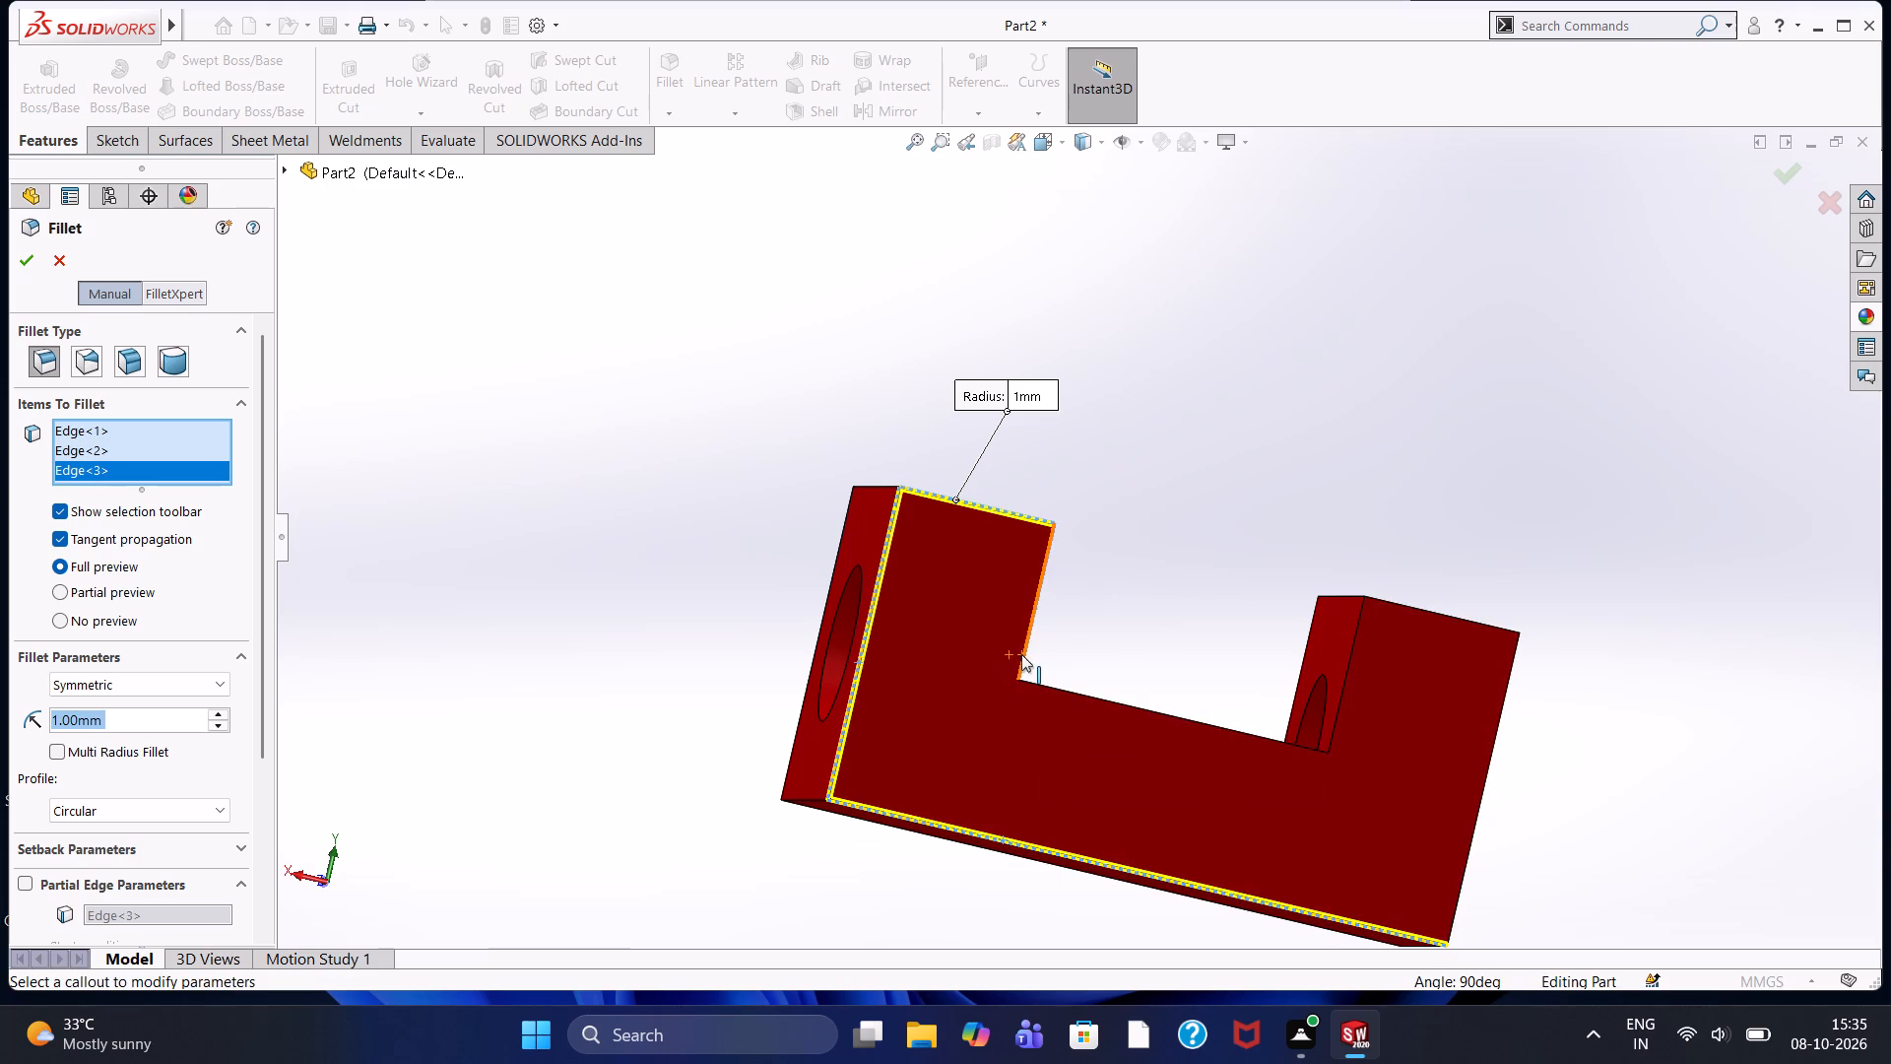
left_click(1031, 630)
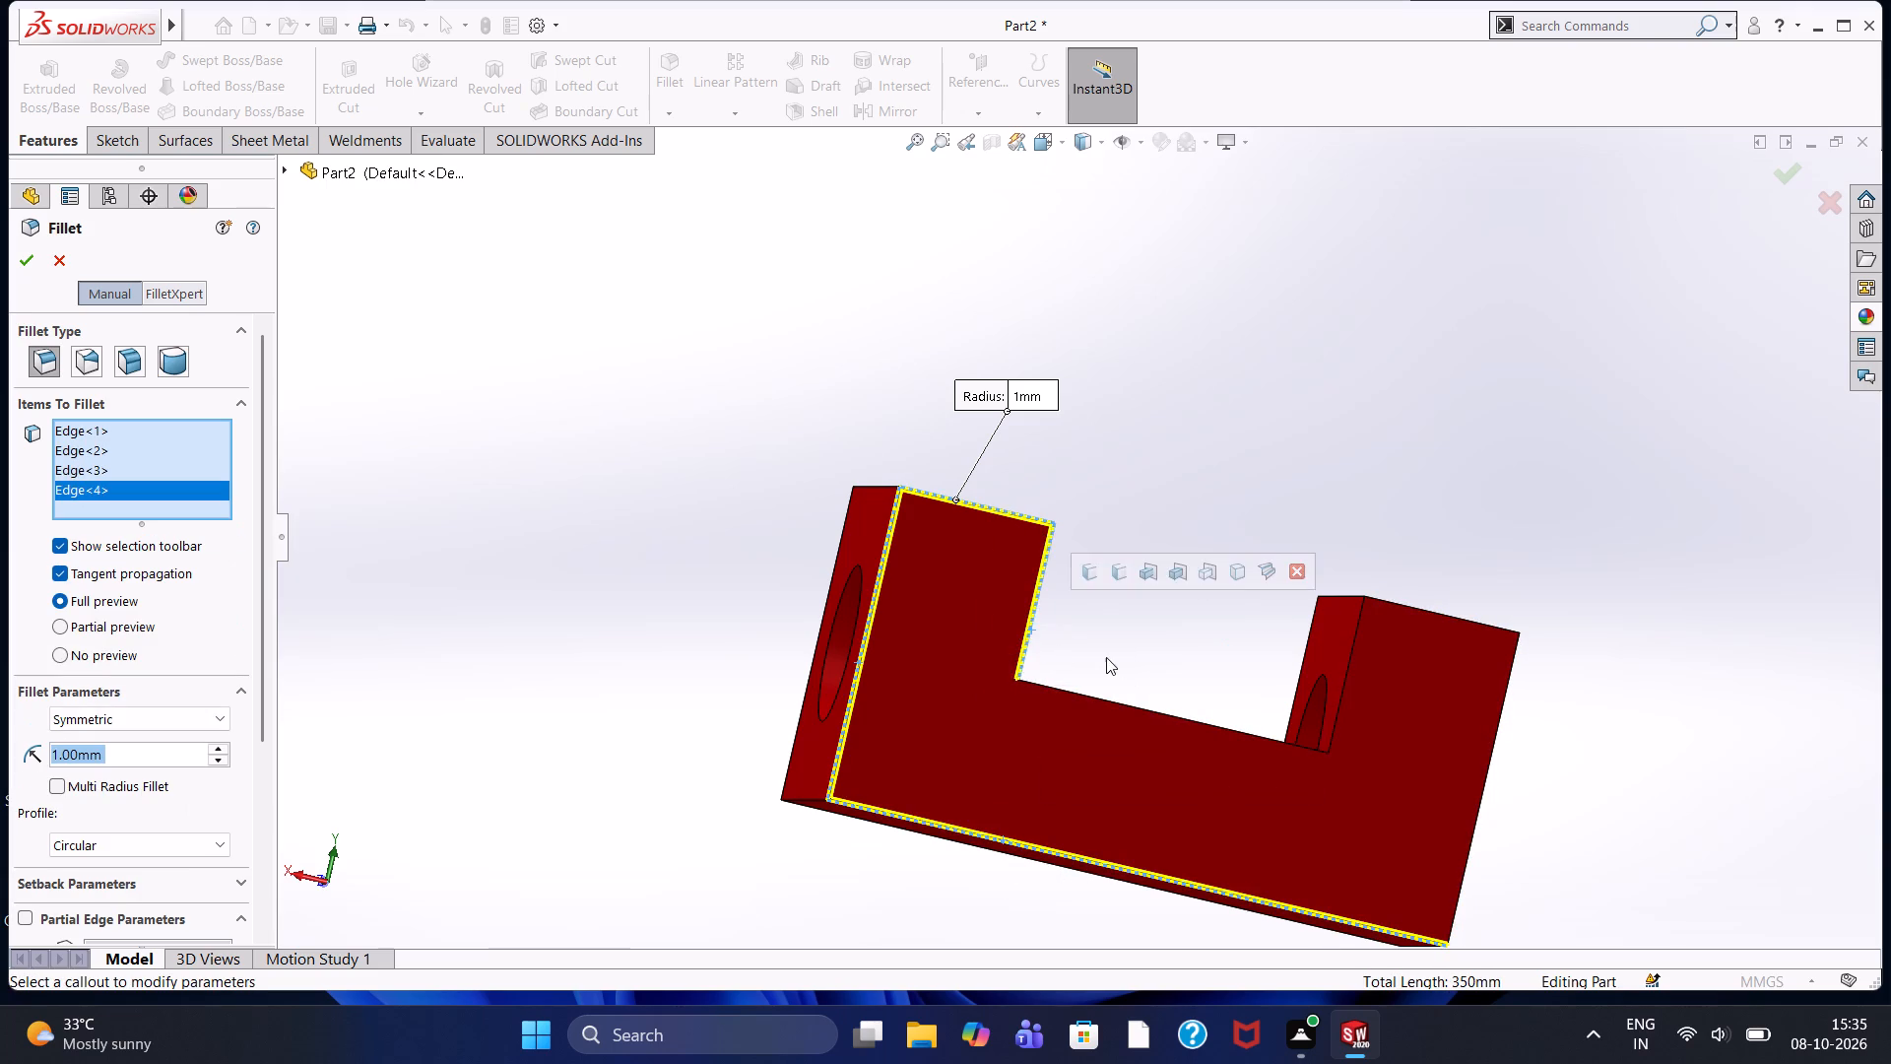
scroll(1102, 659, "up", 4)
scroll(1123, 613, "down", 7)
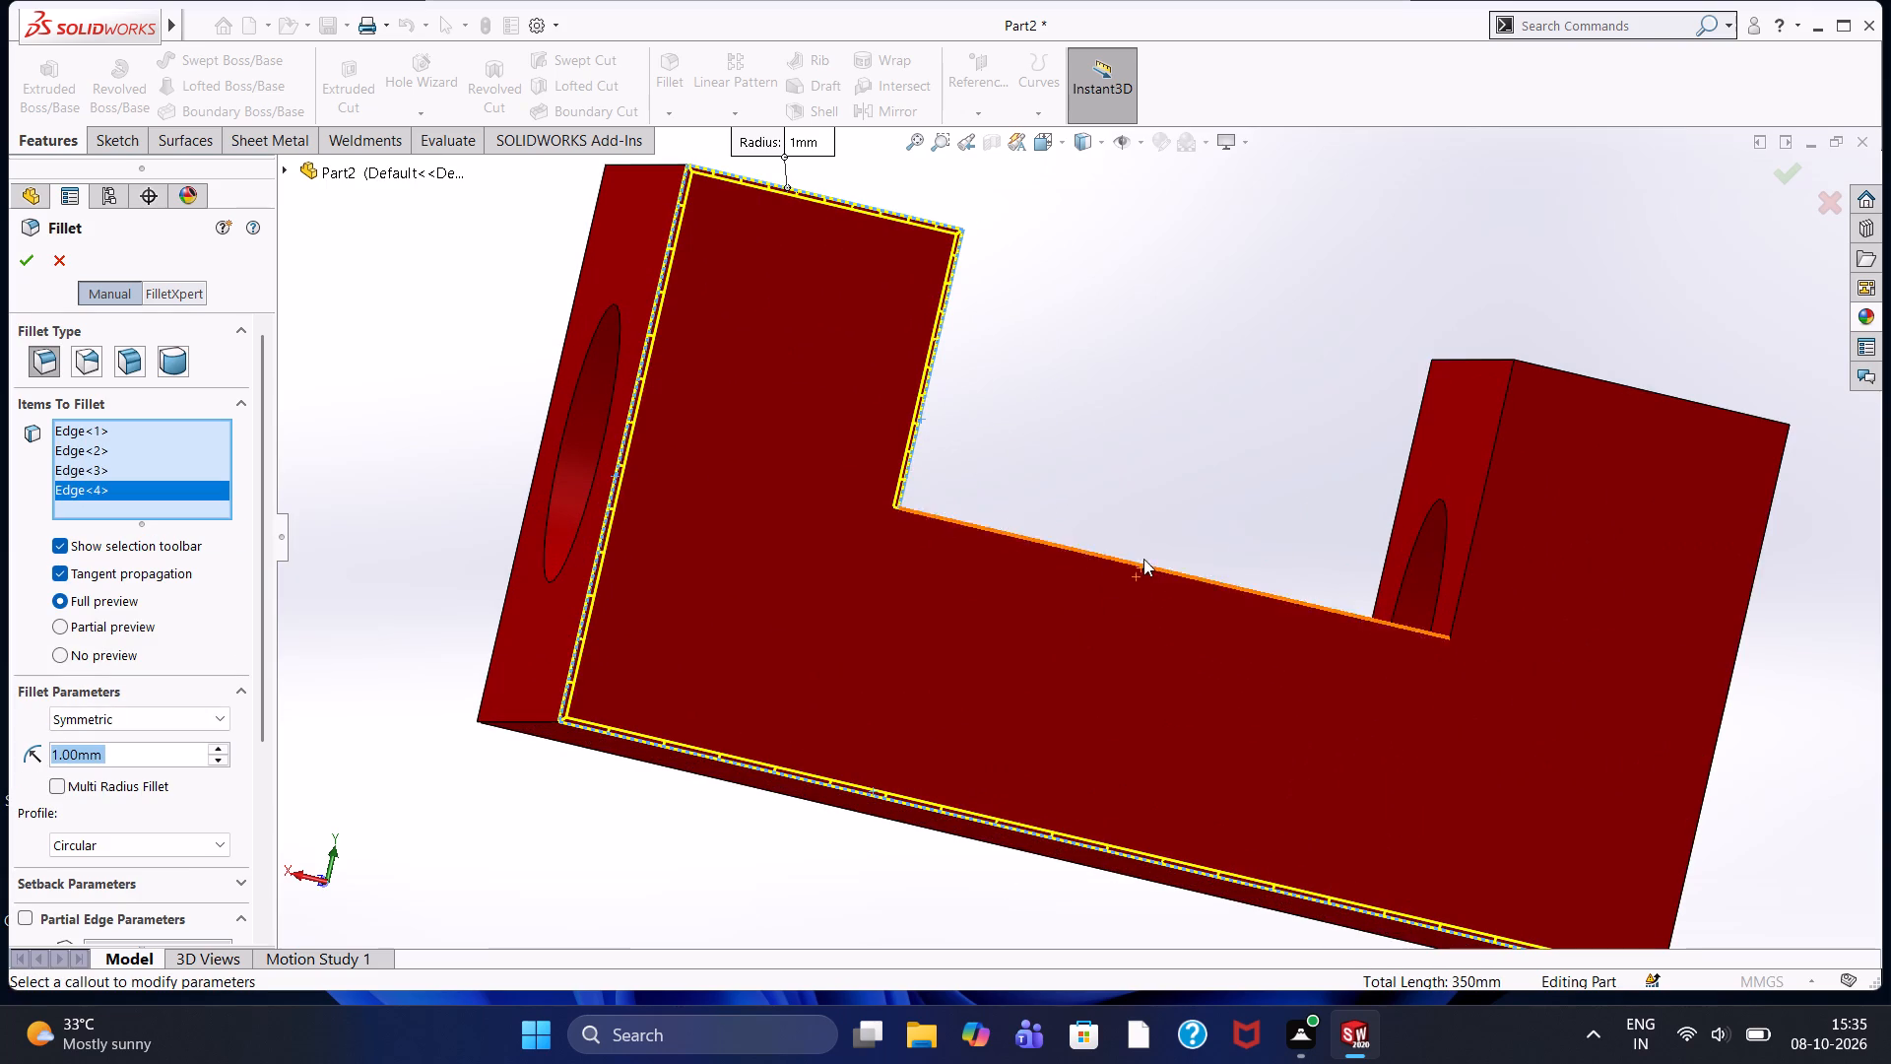
left_click(1145, 564)
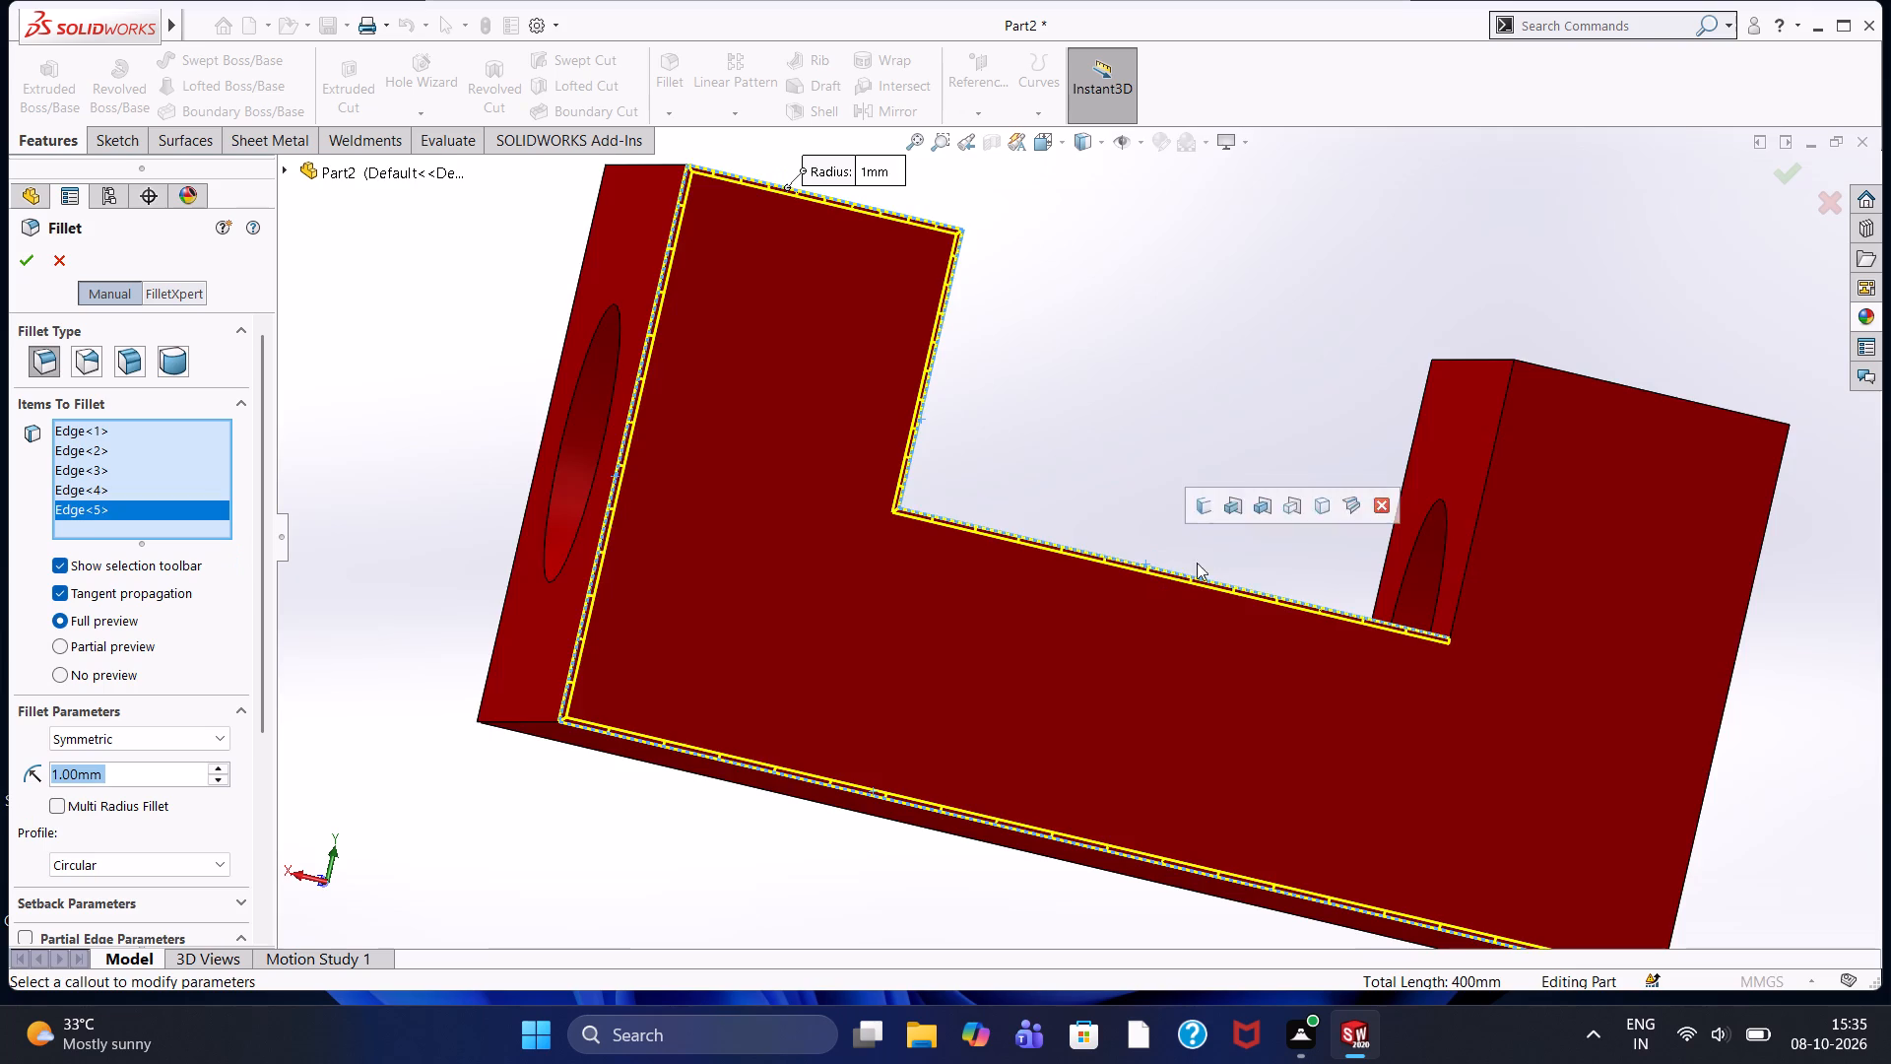
scroll(1210, 540, "up", 3)
scroll(1387, 473, "down", 4)
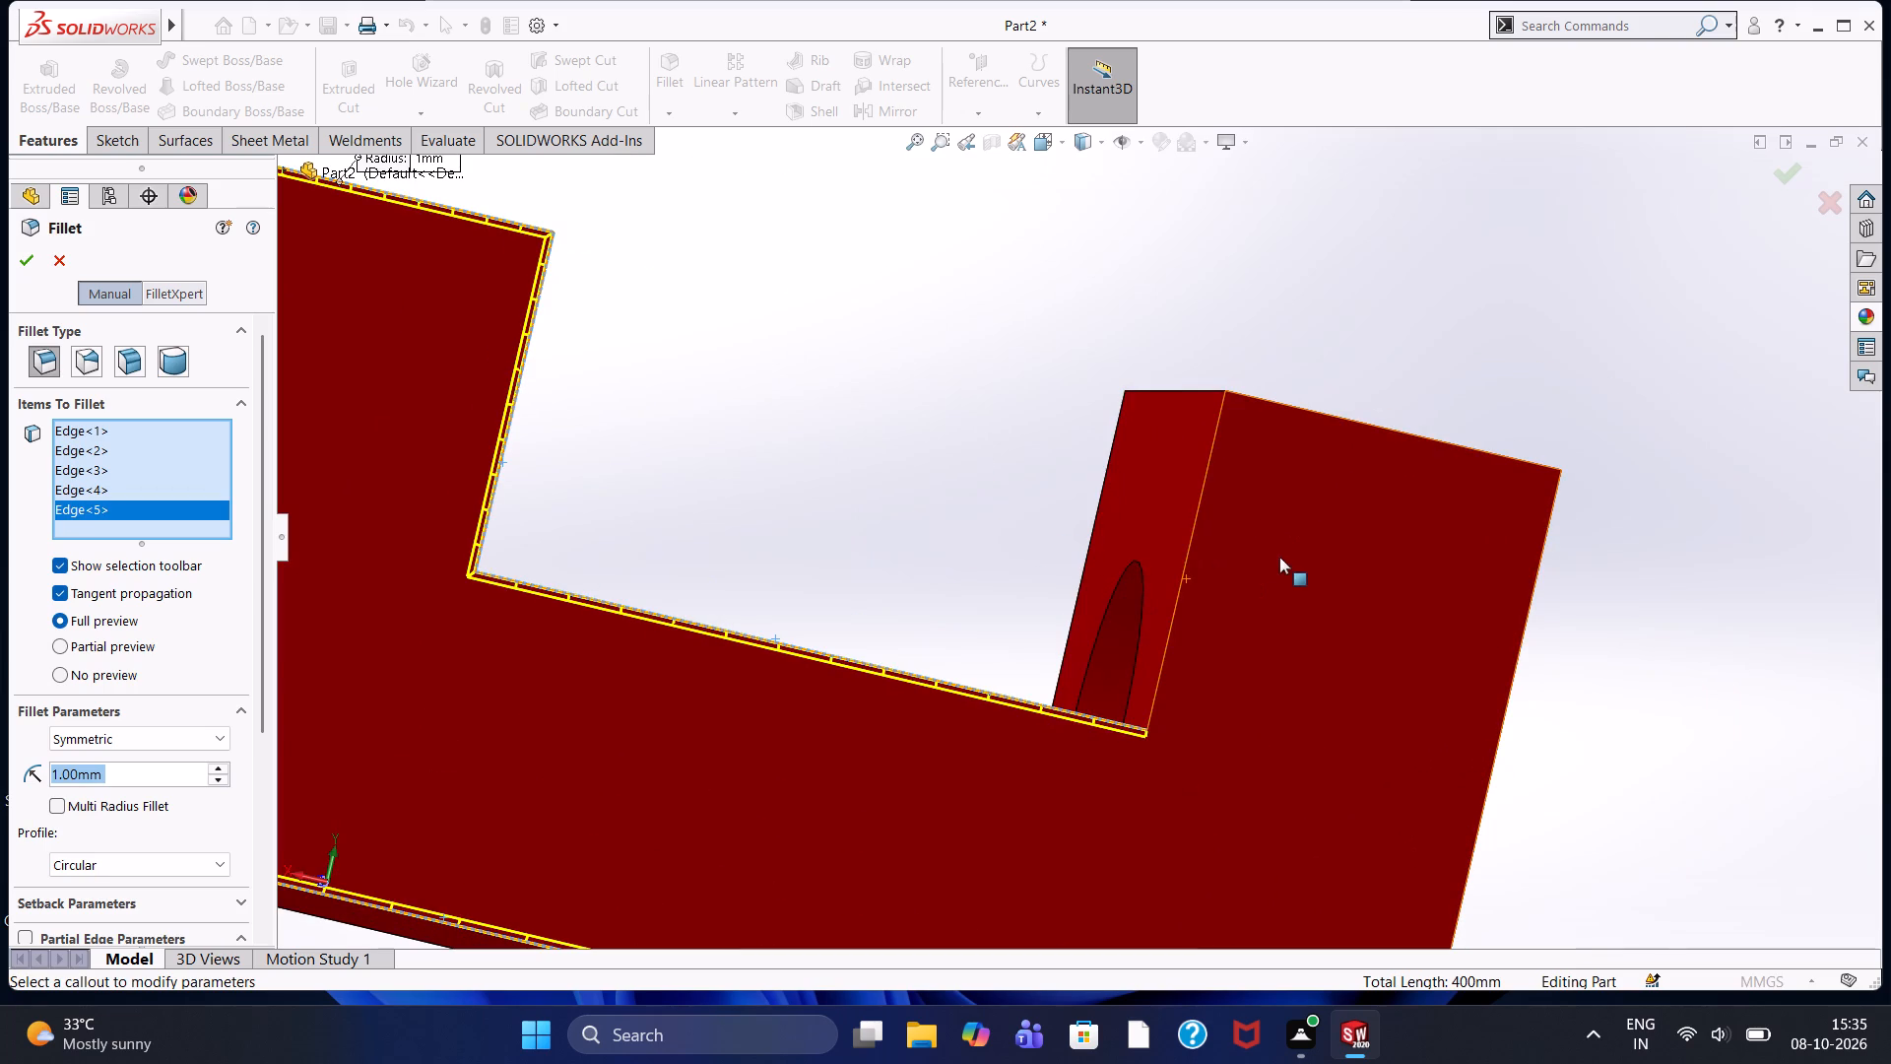
left_click(1187, 551)
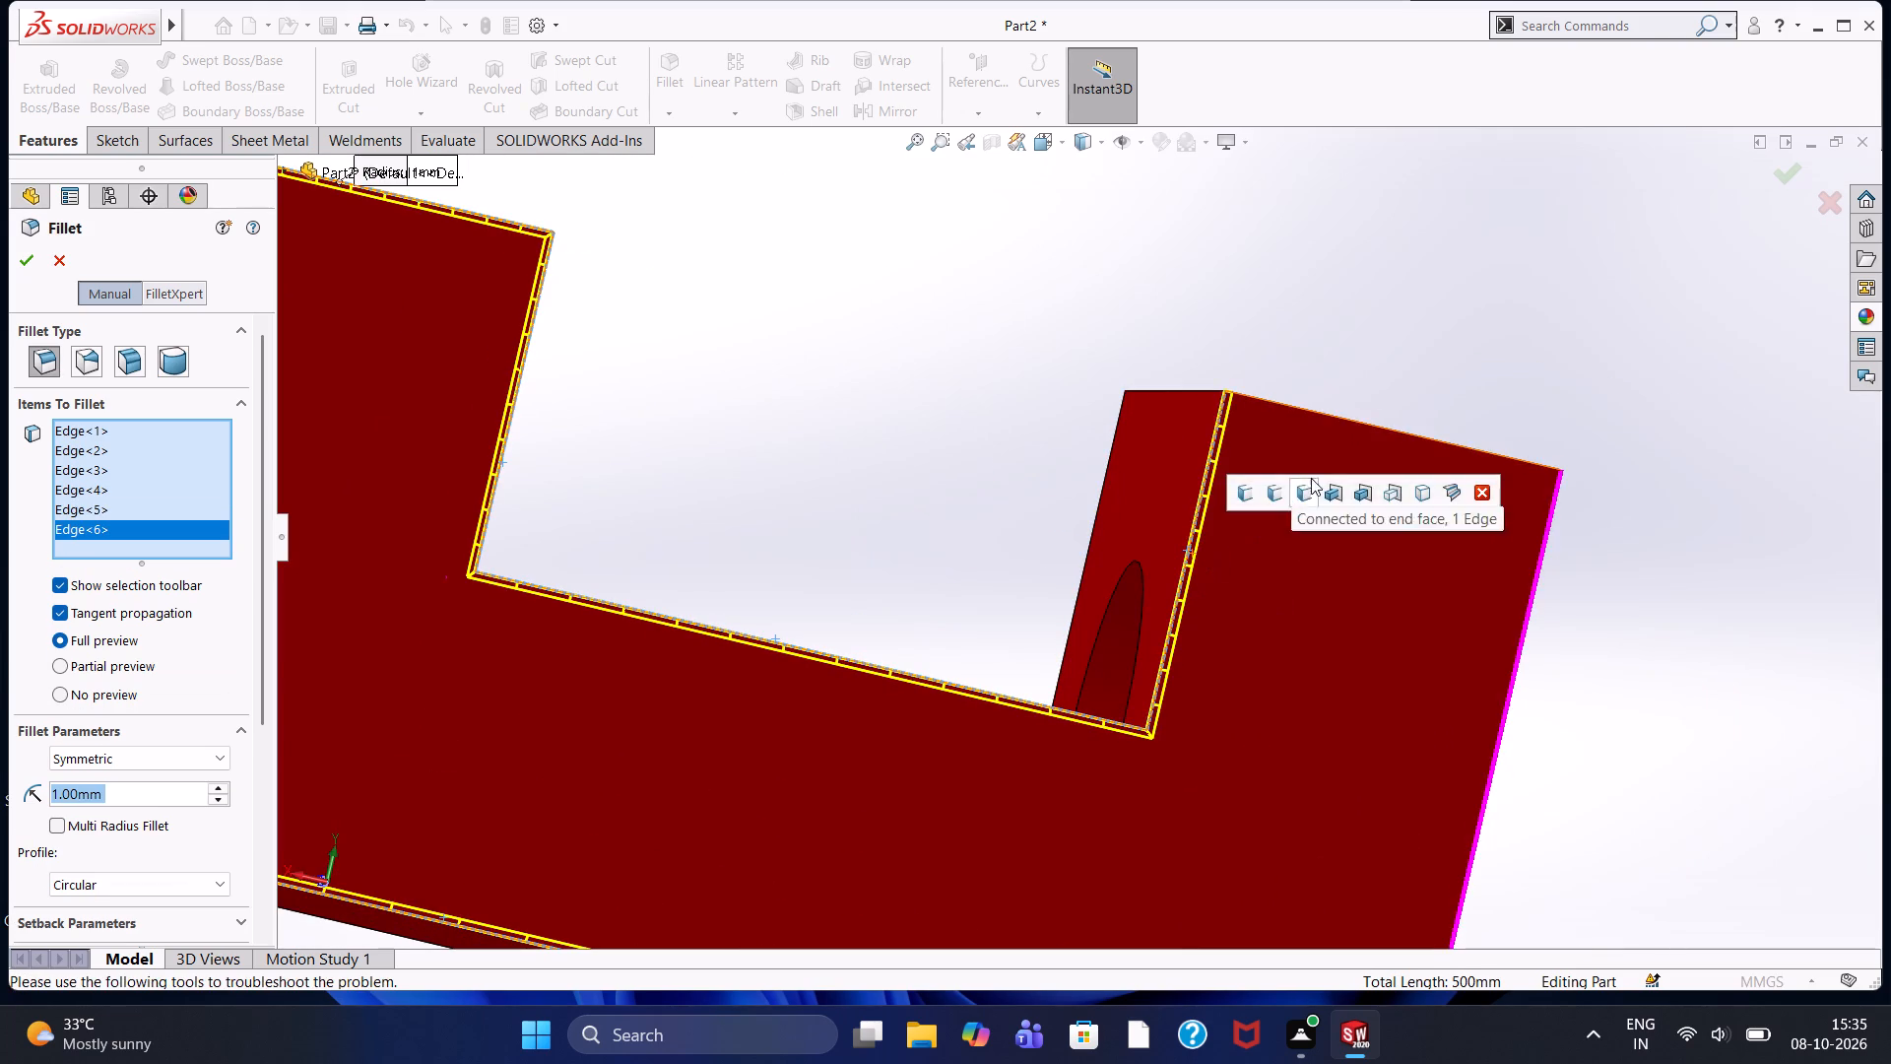
left_click(1340, 420)
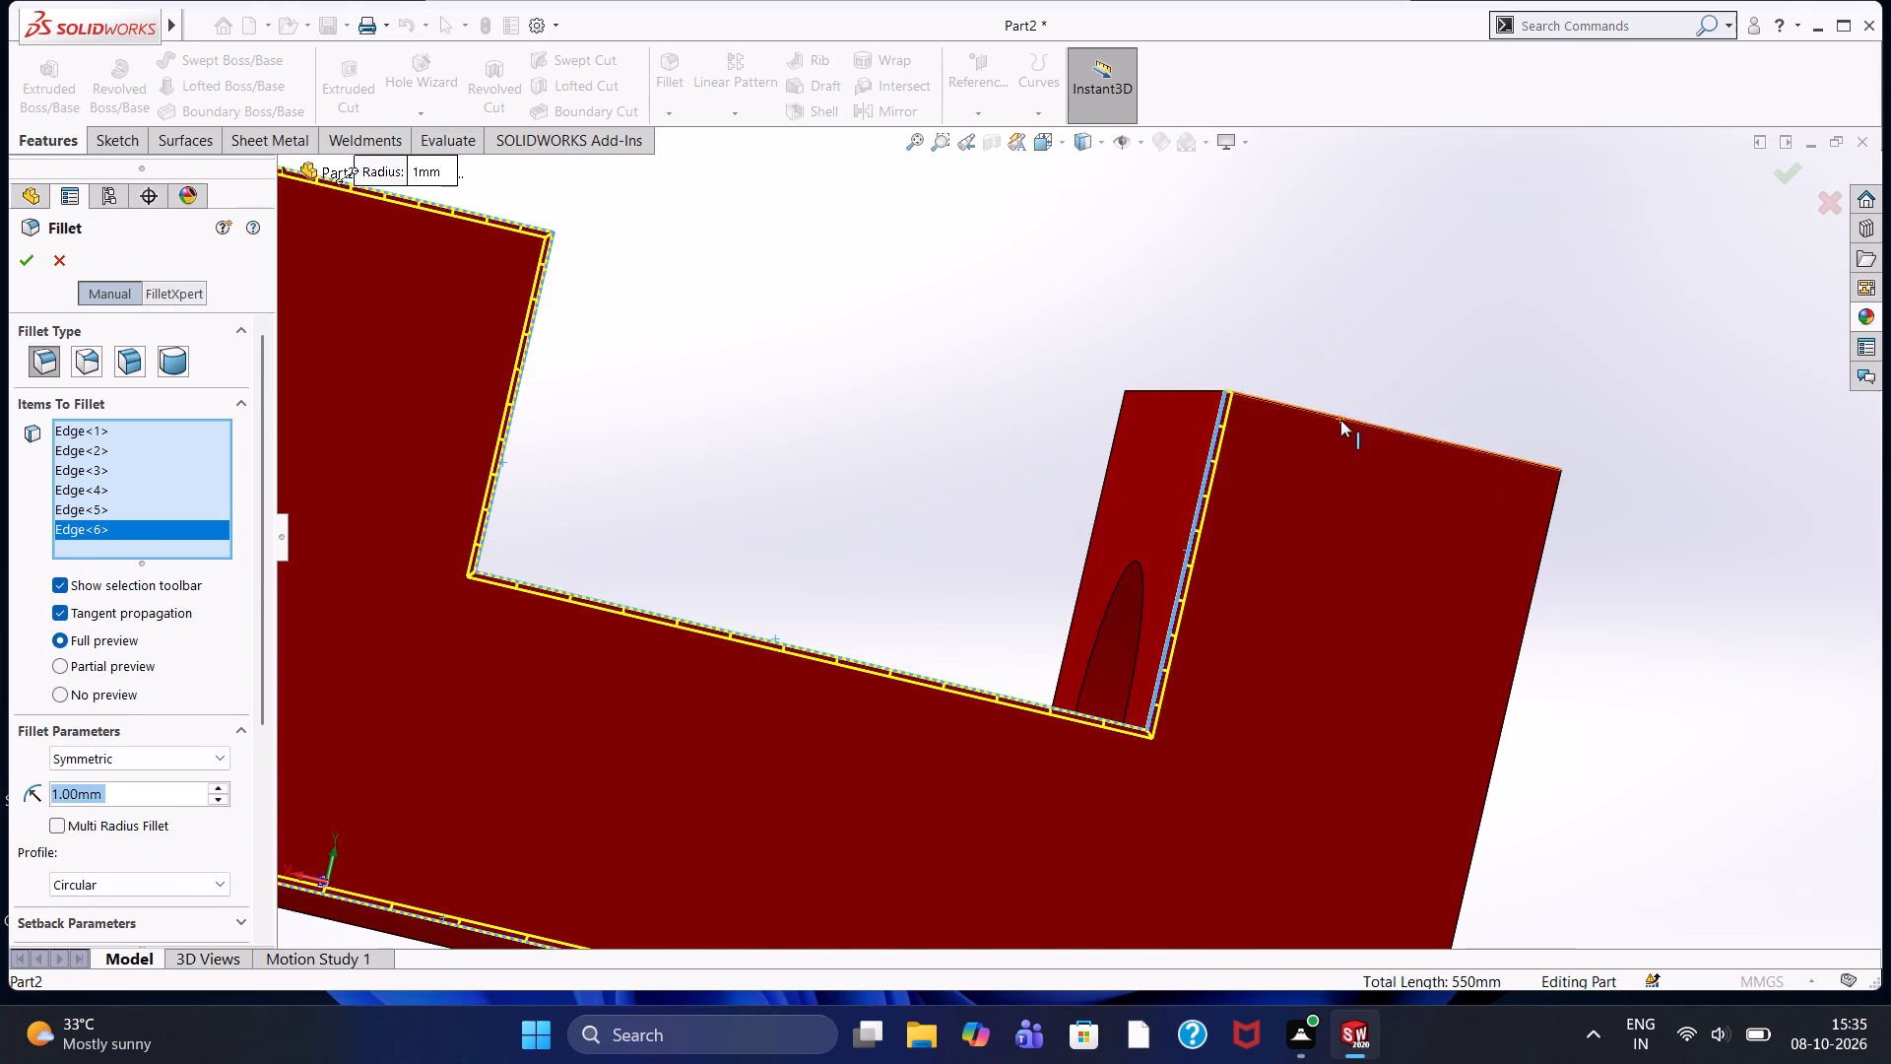
scroll(1449, 598, "up", 2)
scroll(1462, 710, "down", 1)
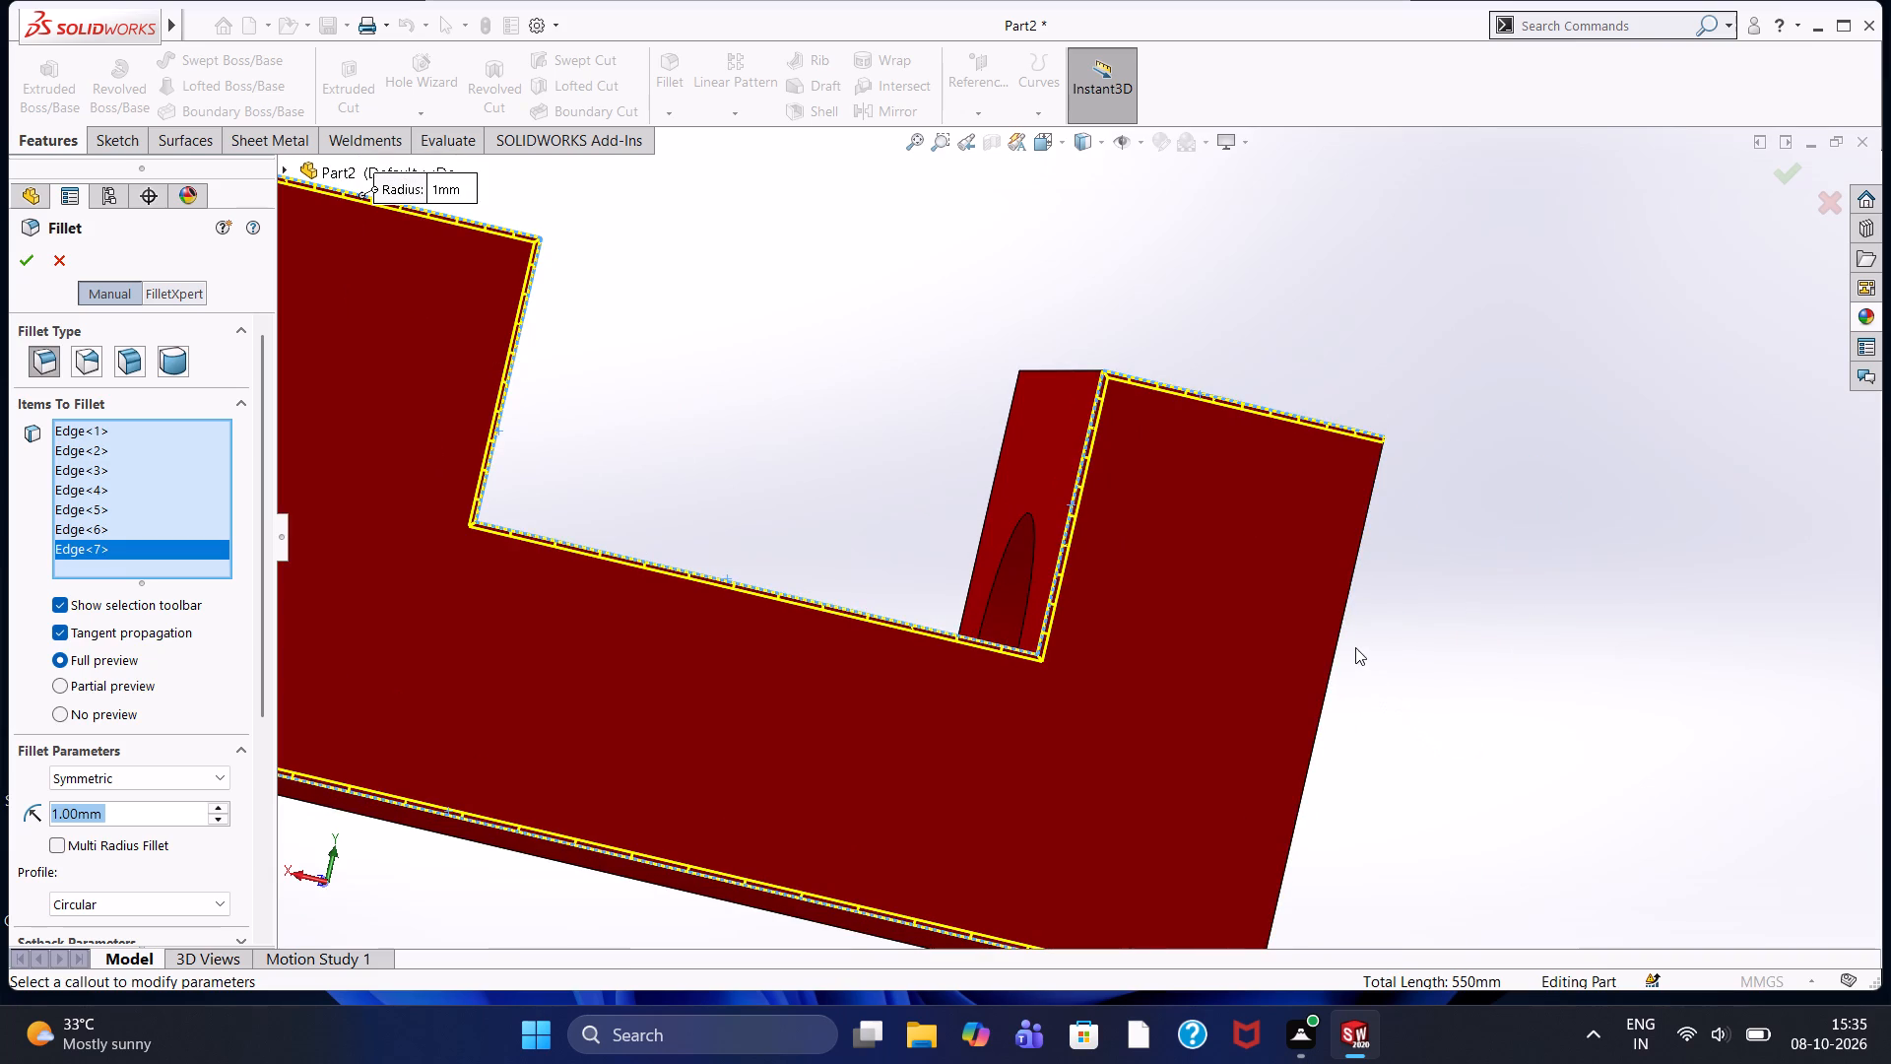
left_click(1340, 638)
scroll(1339, 641, "up", 2)
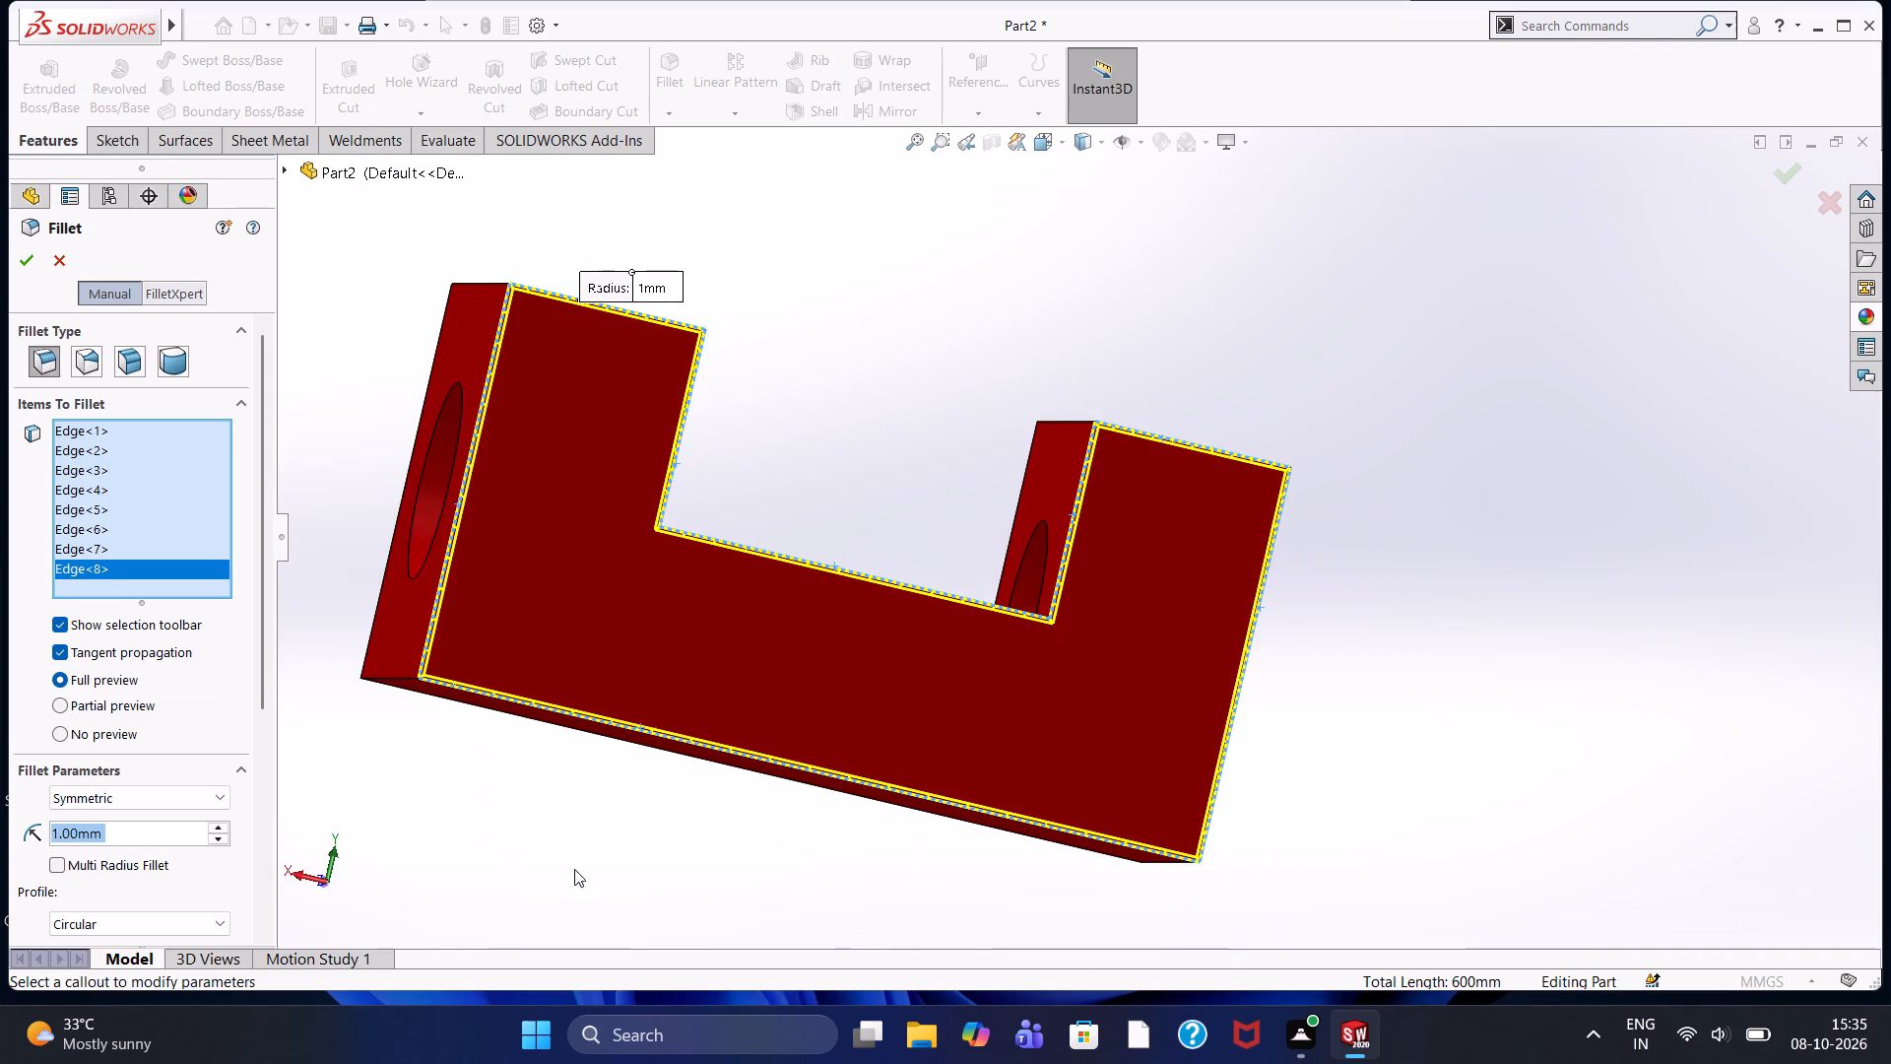
left_click(25, 261)
Examine the newly filleted side edges and the bored end face nearest the rectangular recess.
scroll(947, 289, "up", 3)
scroll(853, 403, "down", 1)
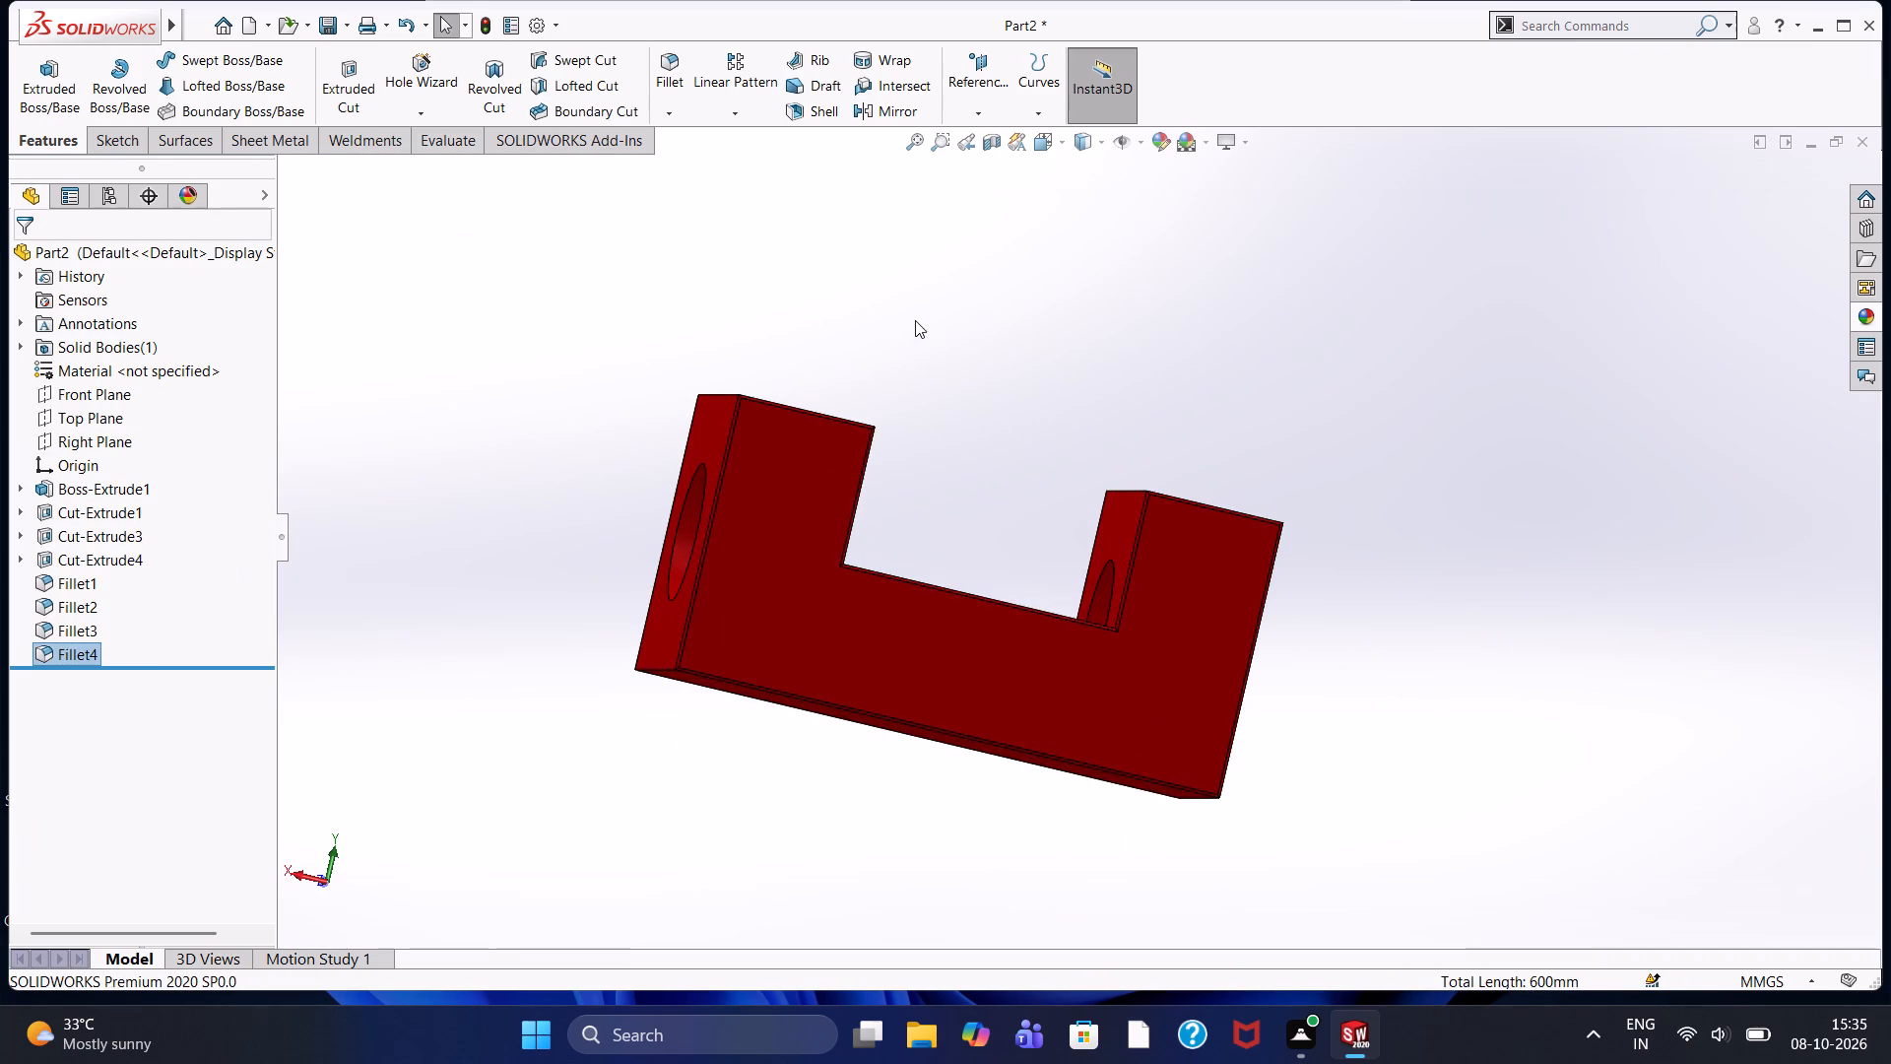
middle_click_drag(917, 320, 1032, 389)
middle_click(1032, 389)
scroll(1032, 389, "up", 1)
scroll(1032, 389, "down", 1)
scroll(1032, 389, "up", 2)
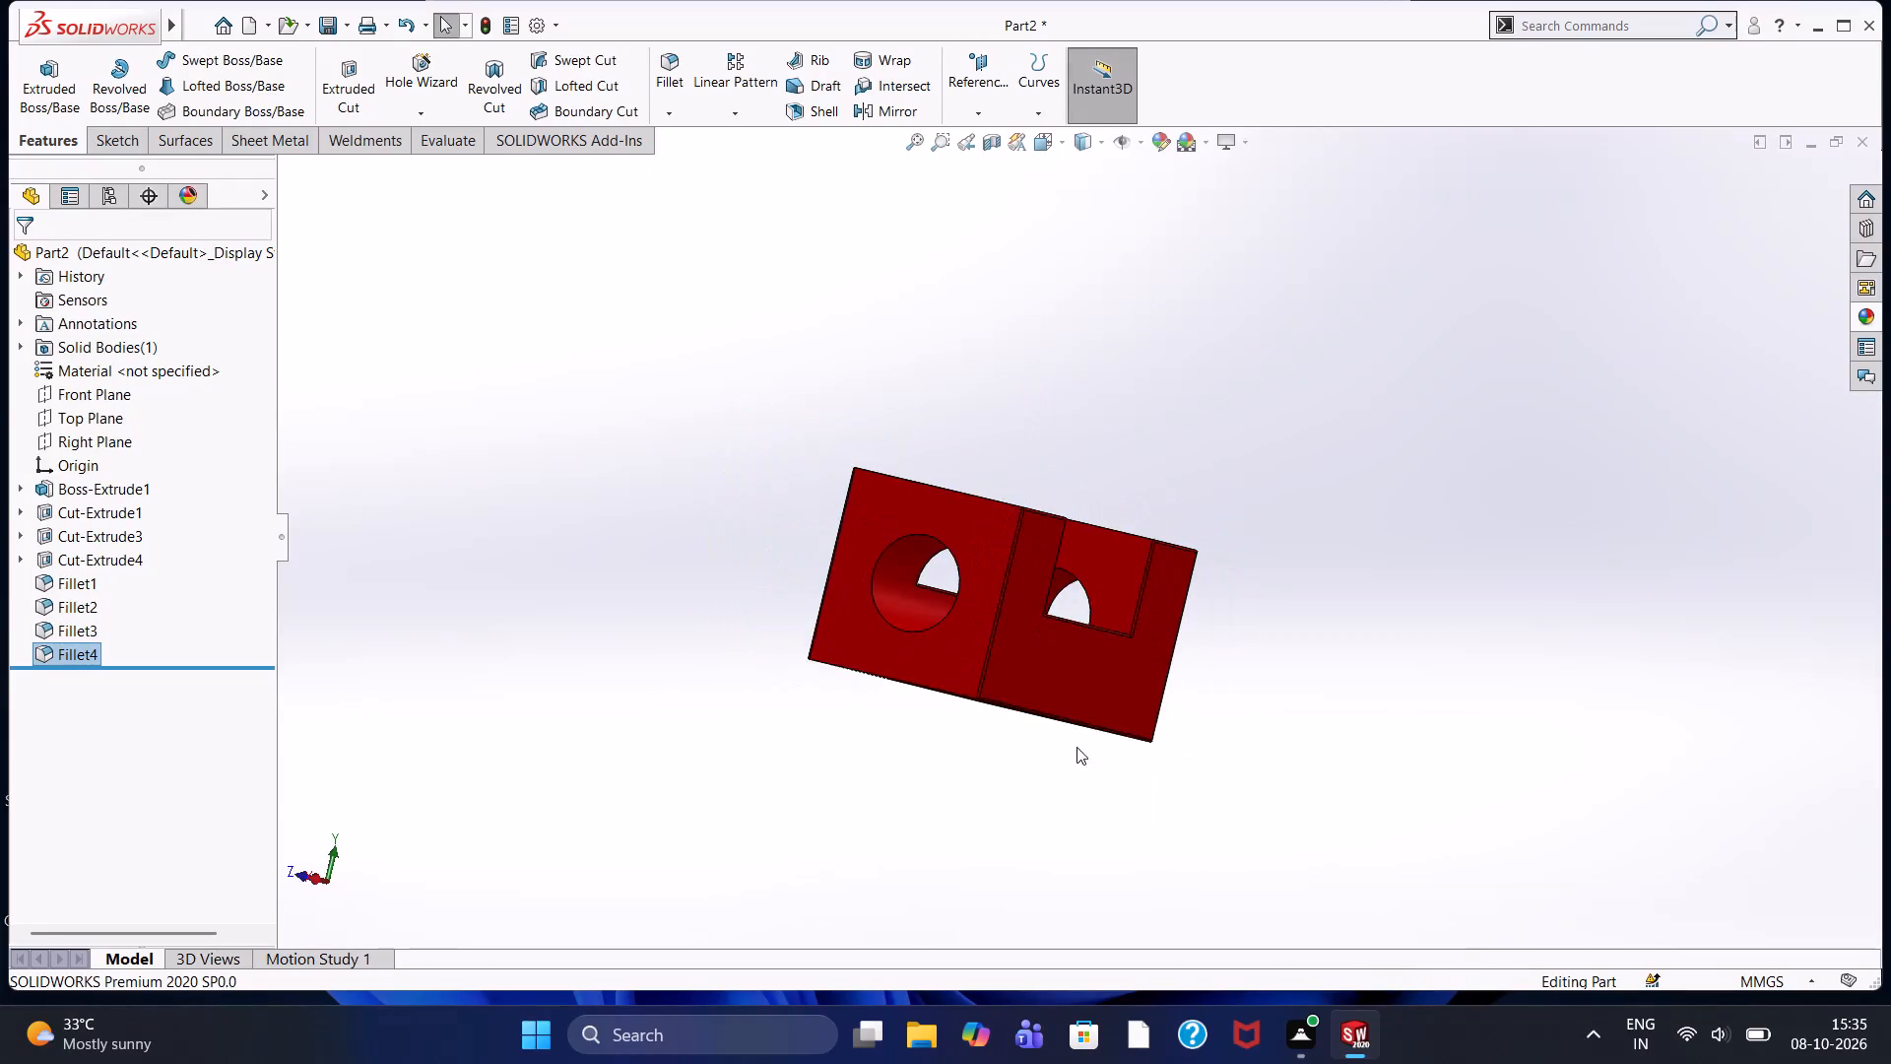
scroll(1057, 594, "down", 9)
scroll(982, 565, "down", 5)
scroll(982, 565, "up", 5)
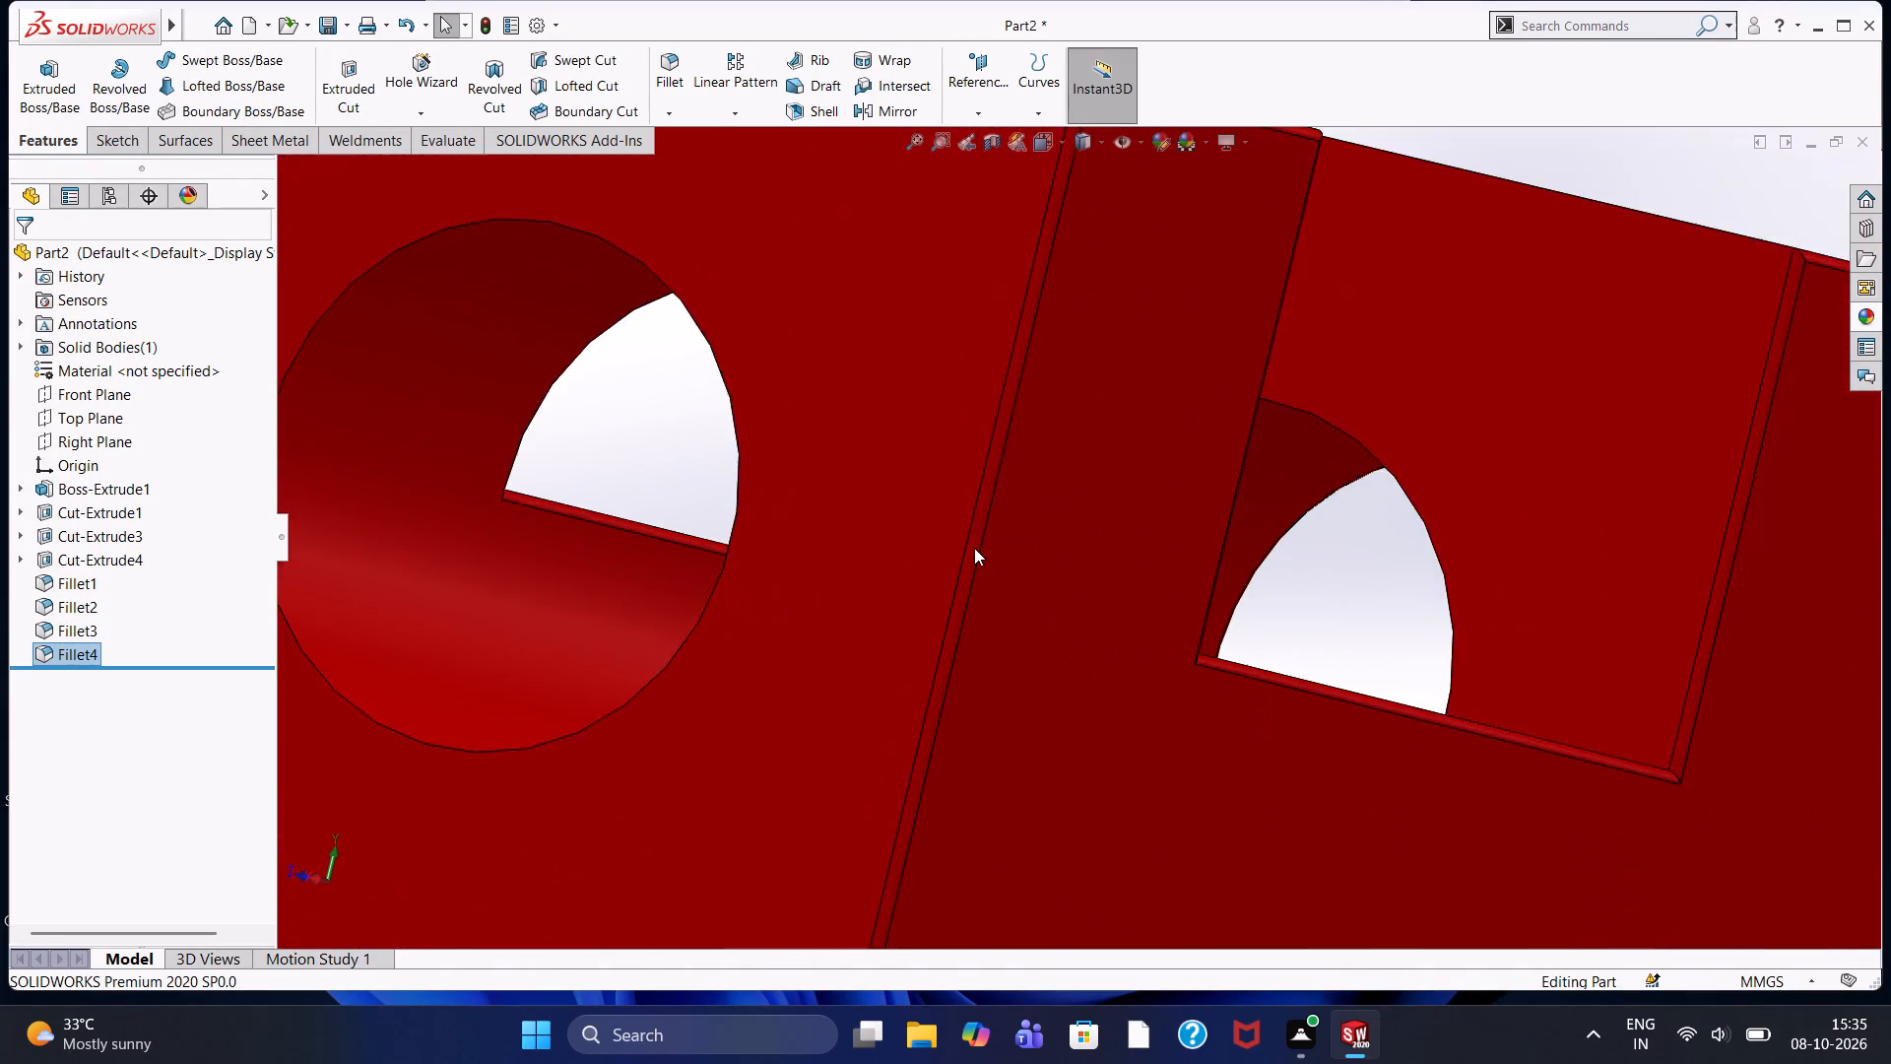
scroll(974, 548, "up", 2)
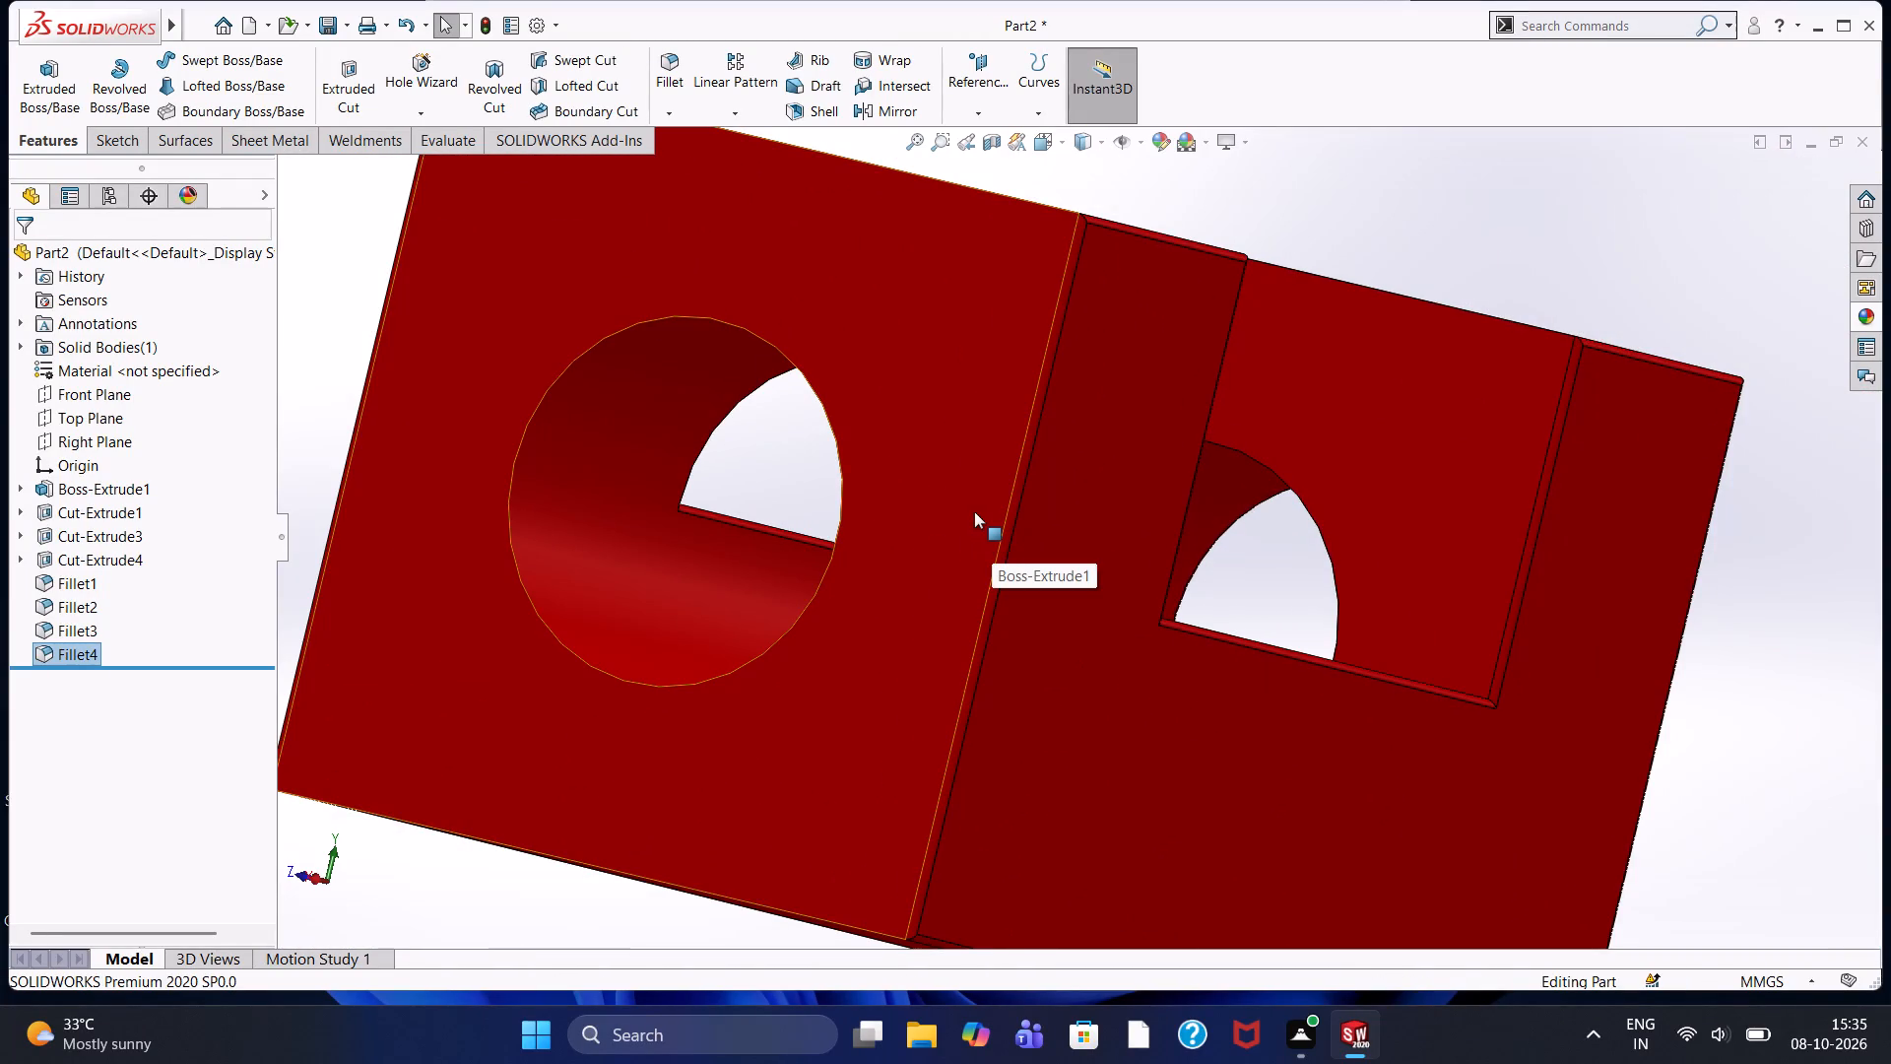
scroll(974, 511, "up", 4)
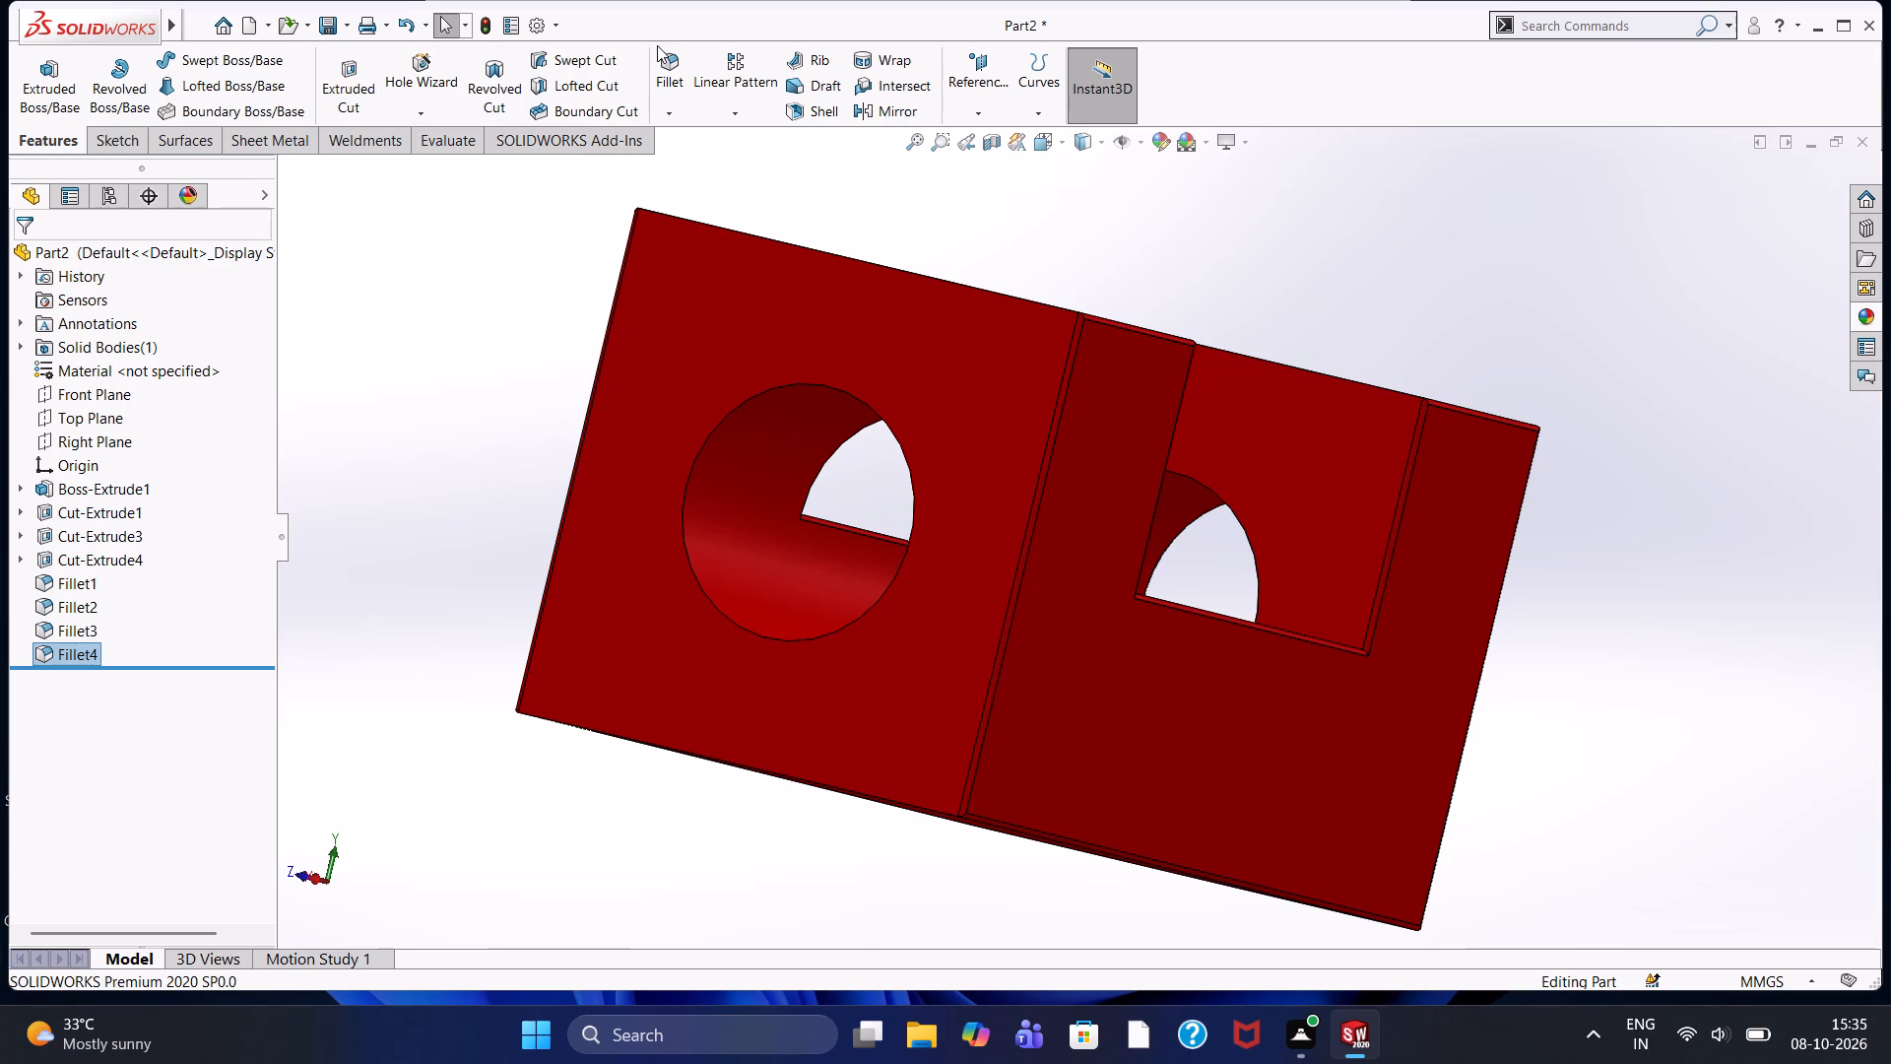
Fillet the top and bottom edges of the bored end face beside the rectangular recess with a 1 mm radius.
left_click(671, 75)
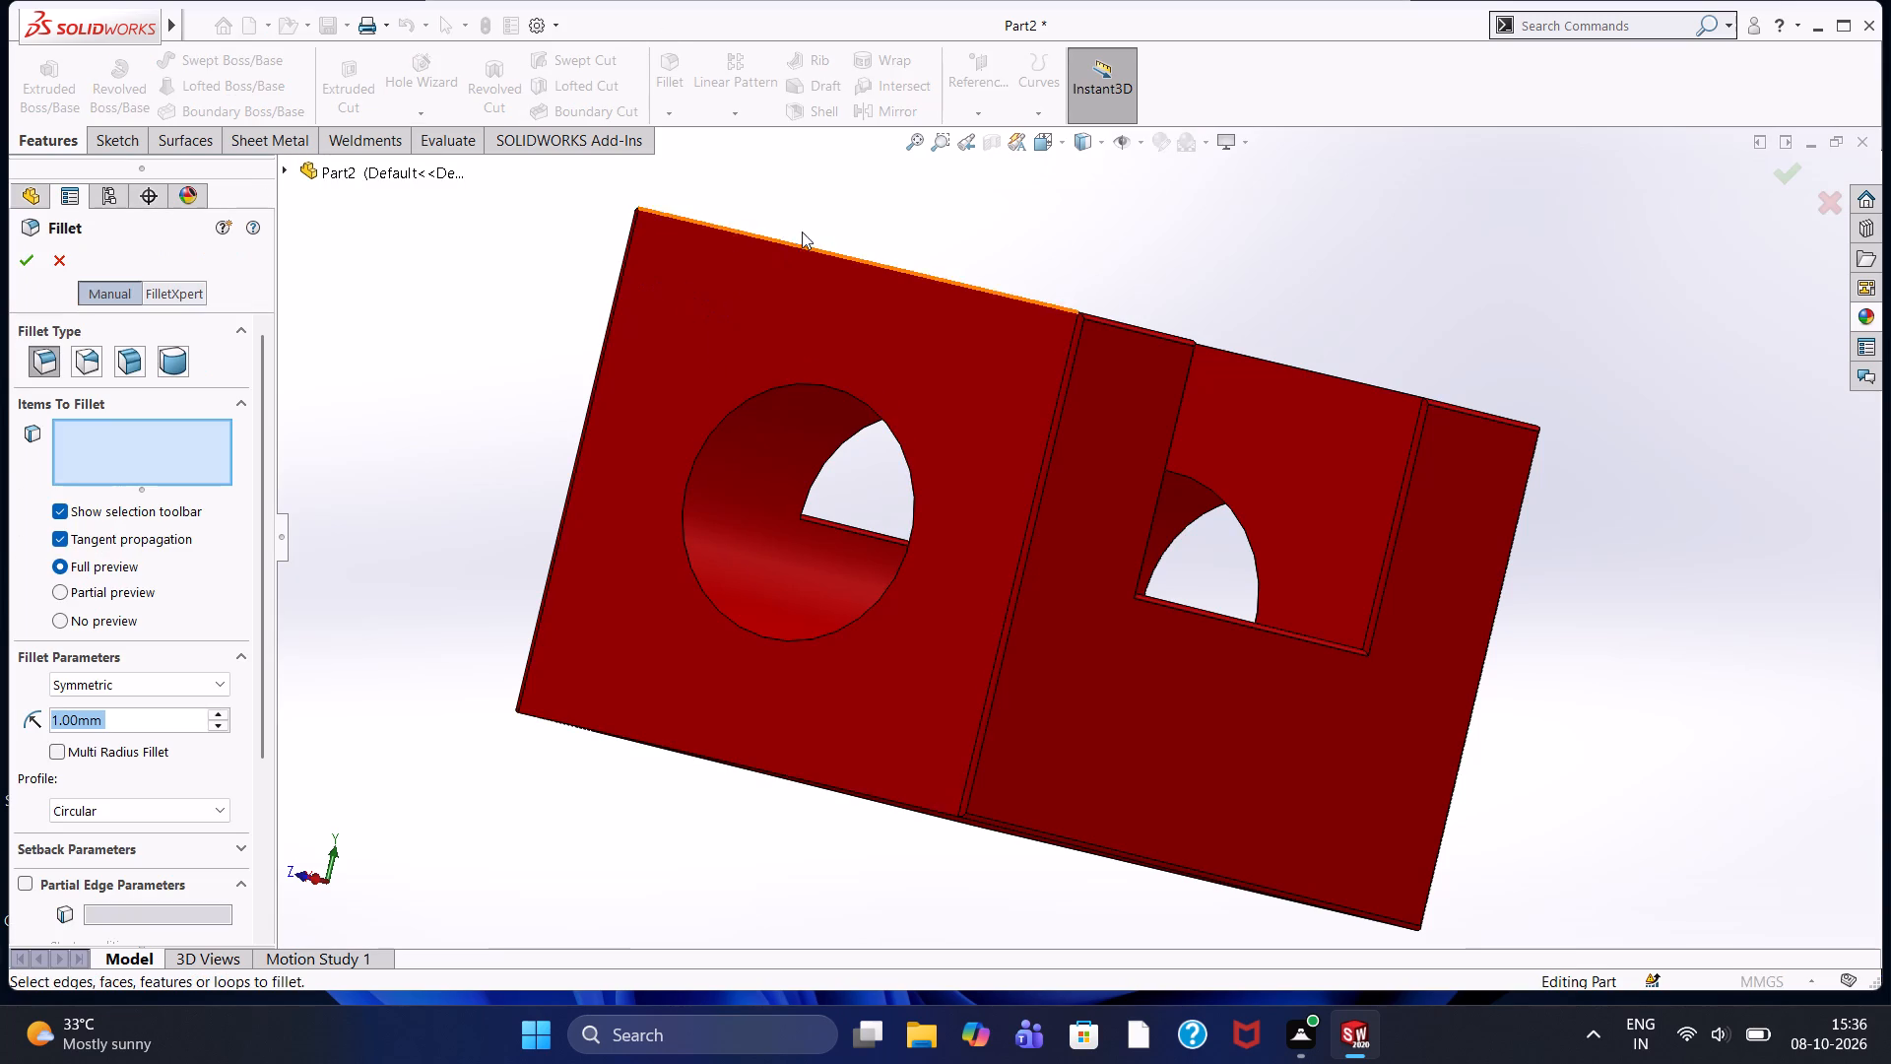
left_click(814, 251)
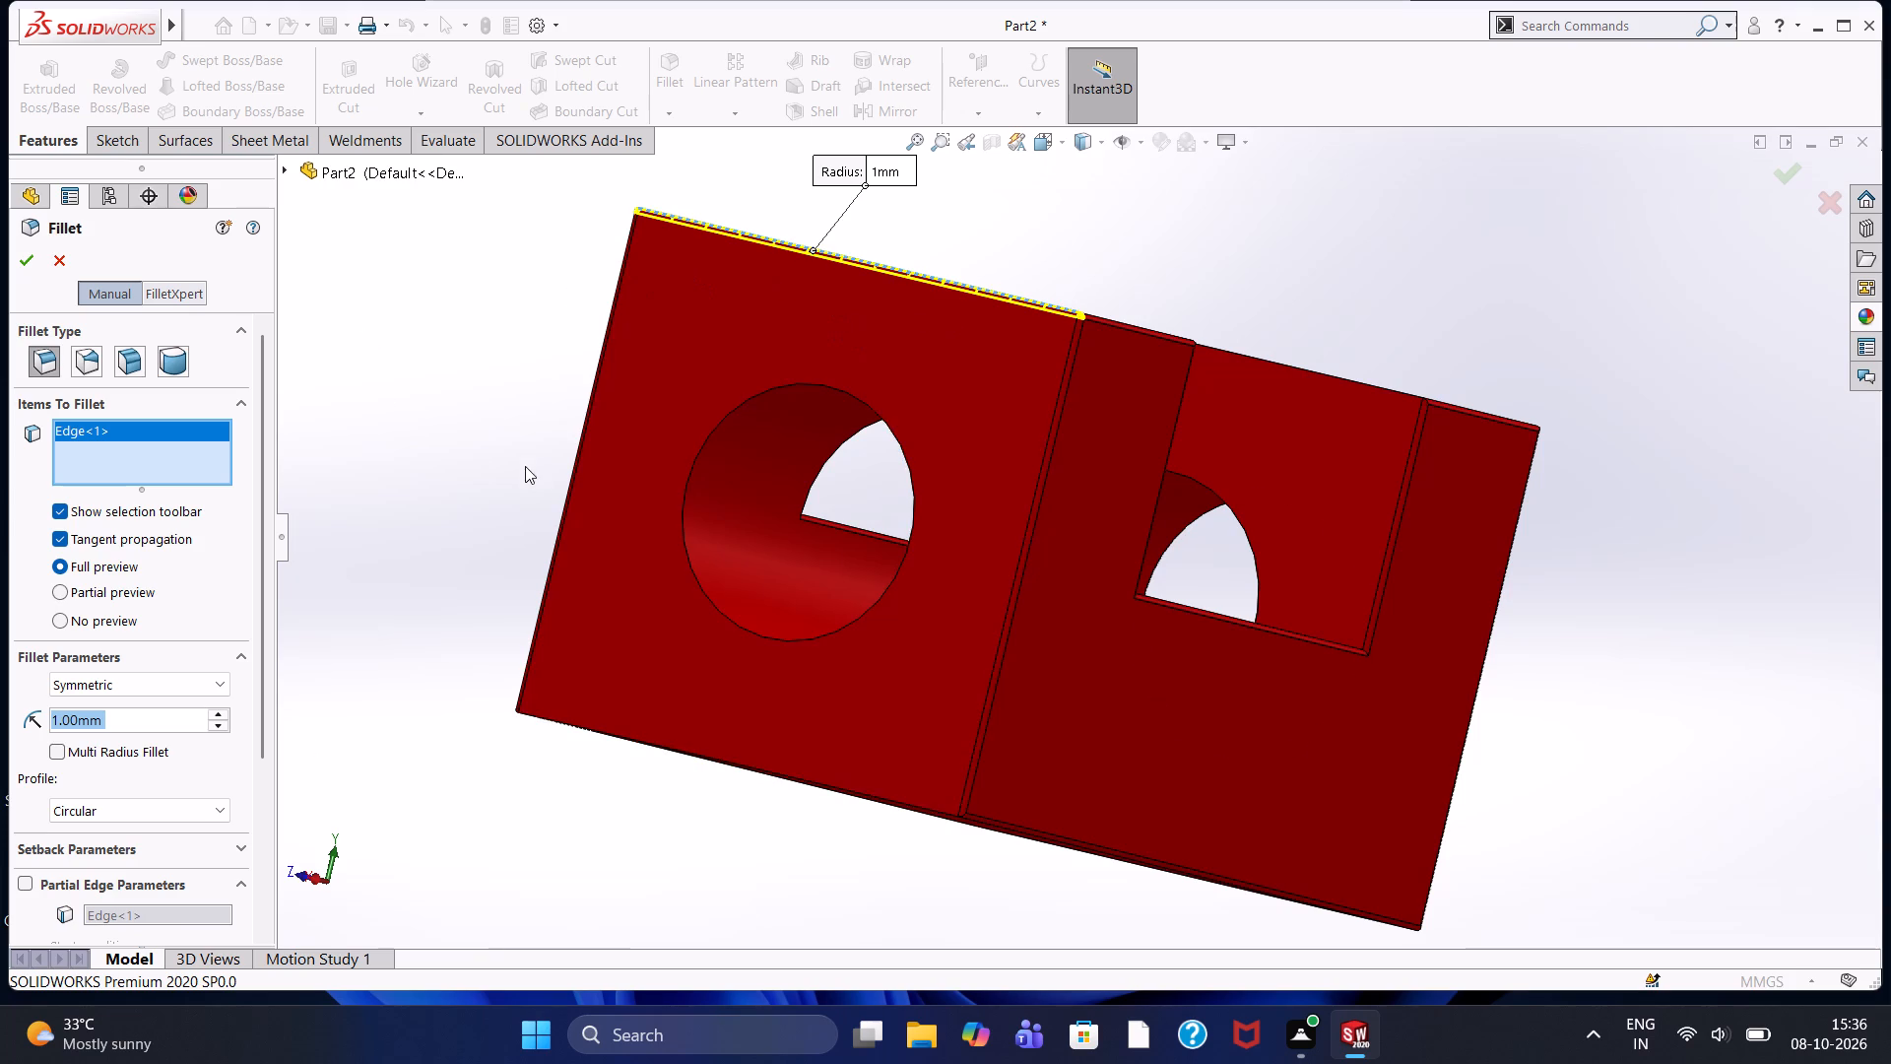
middle_click(525, 356)
middle_click_drag(525, 356, 514, 441)
middle_click(514, 441)
middle_click(514, 441)
middle_click_drag(514, 447, 514, 503)
middle_click(514, 503)
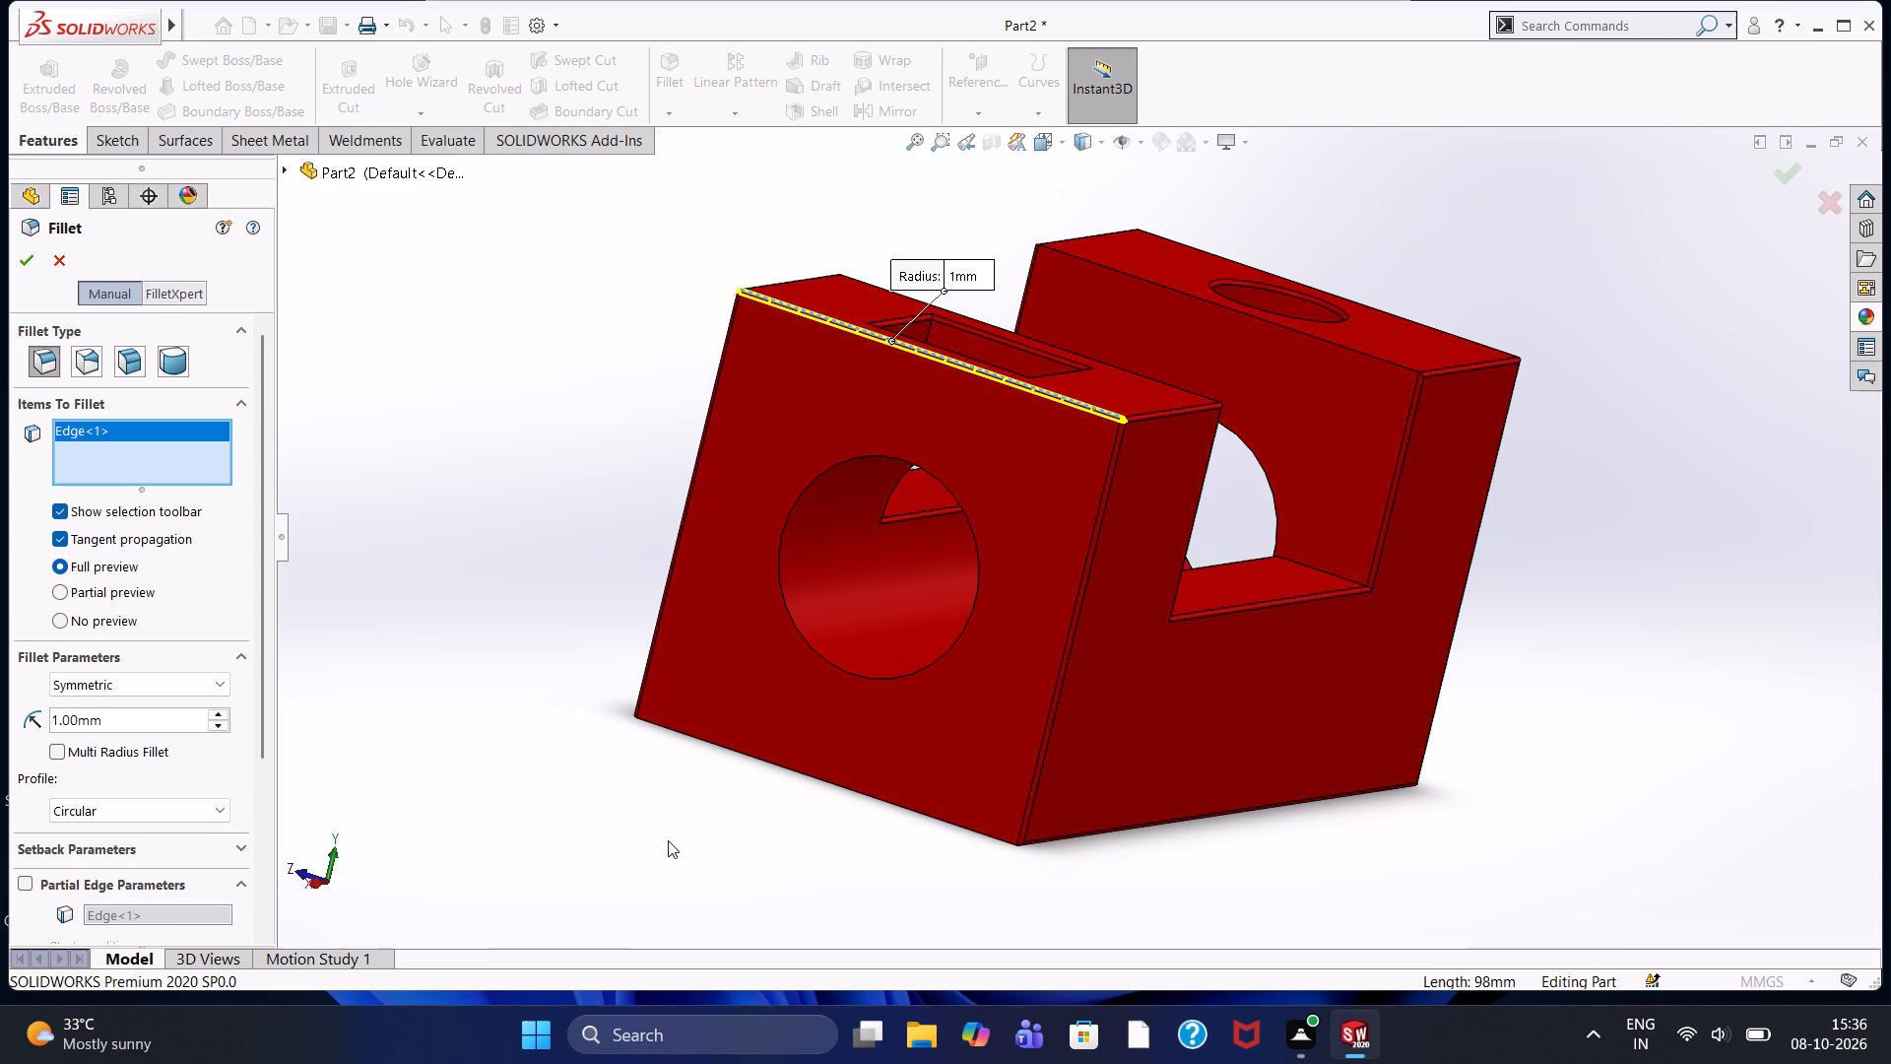
left_click(800, 770)
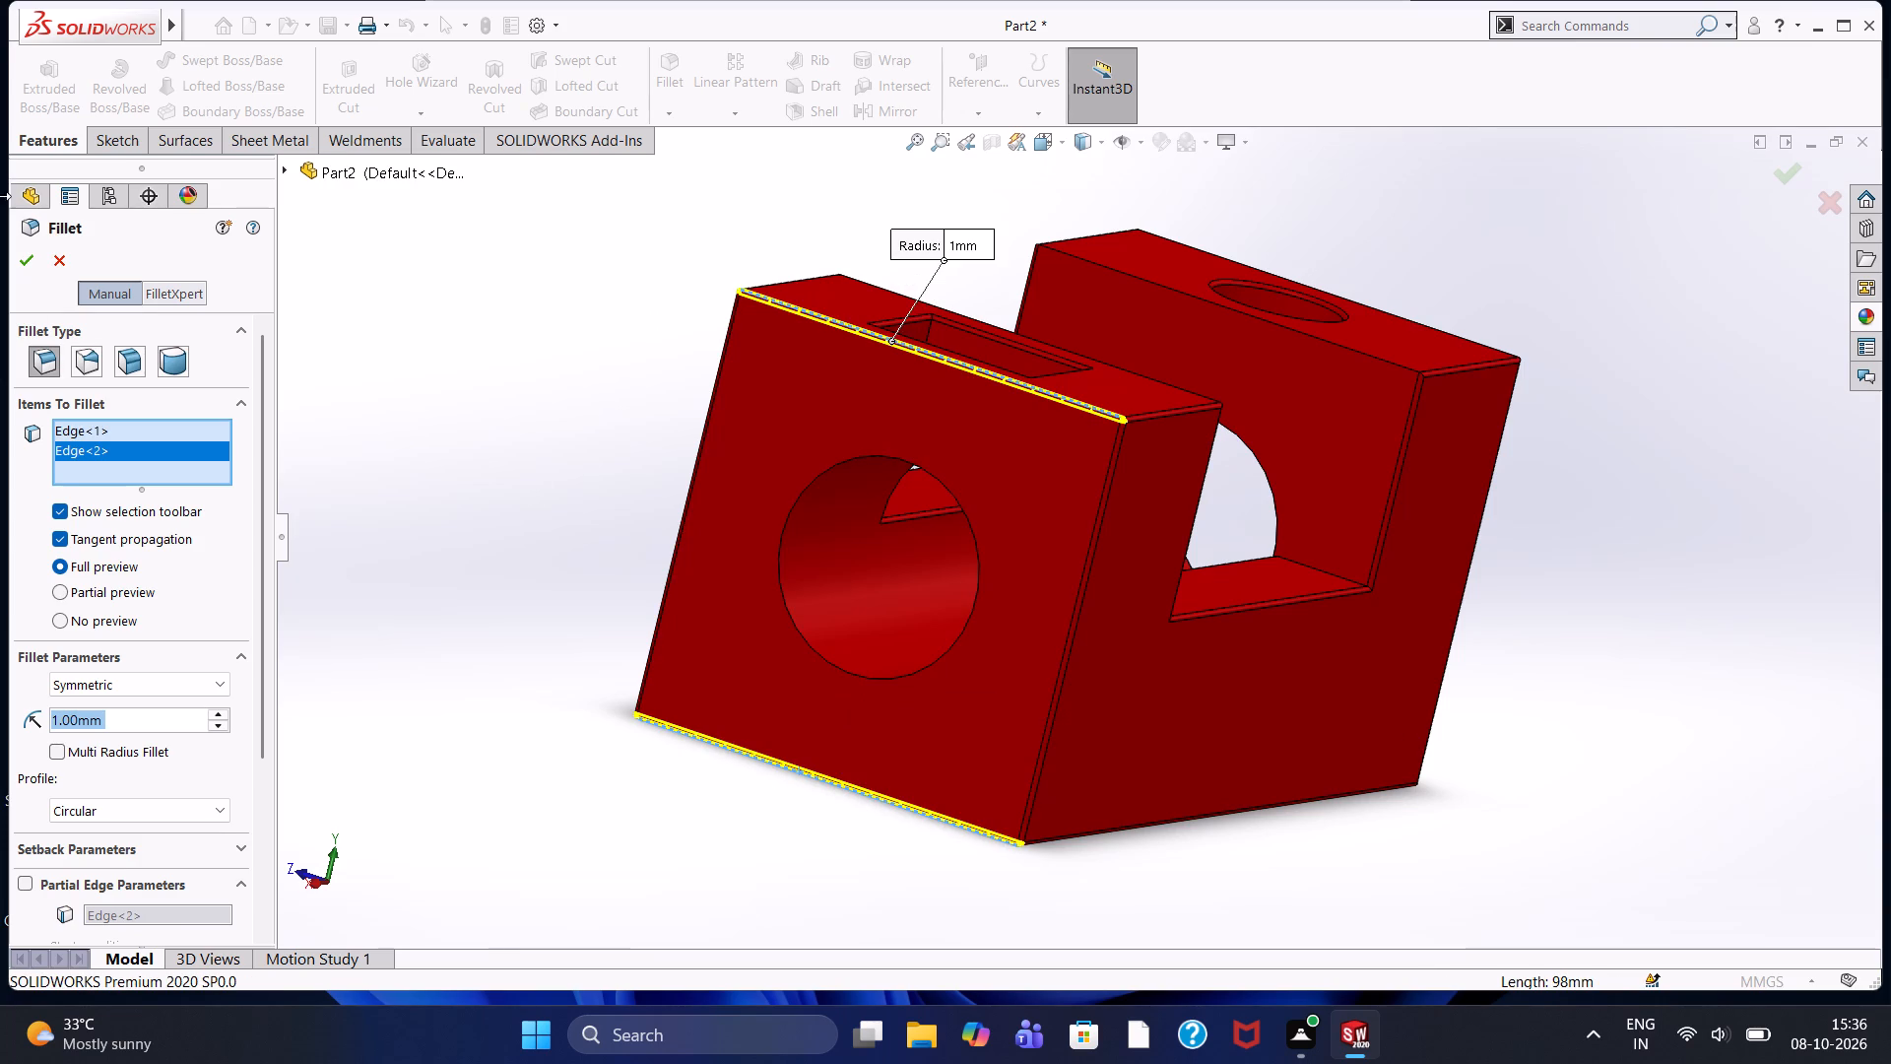
left_click(17, 266)
left_click(618, 393)
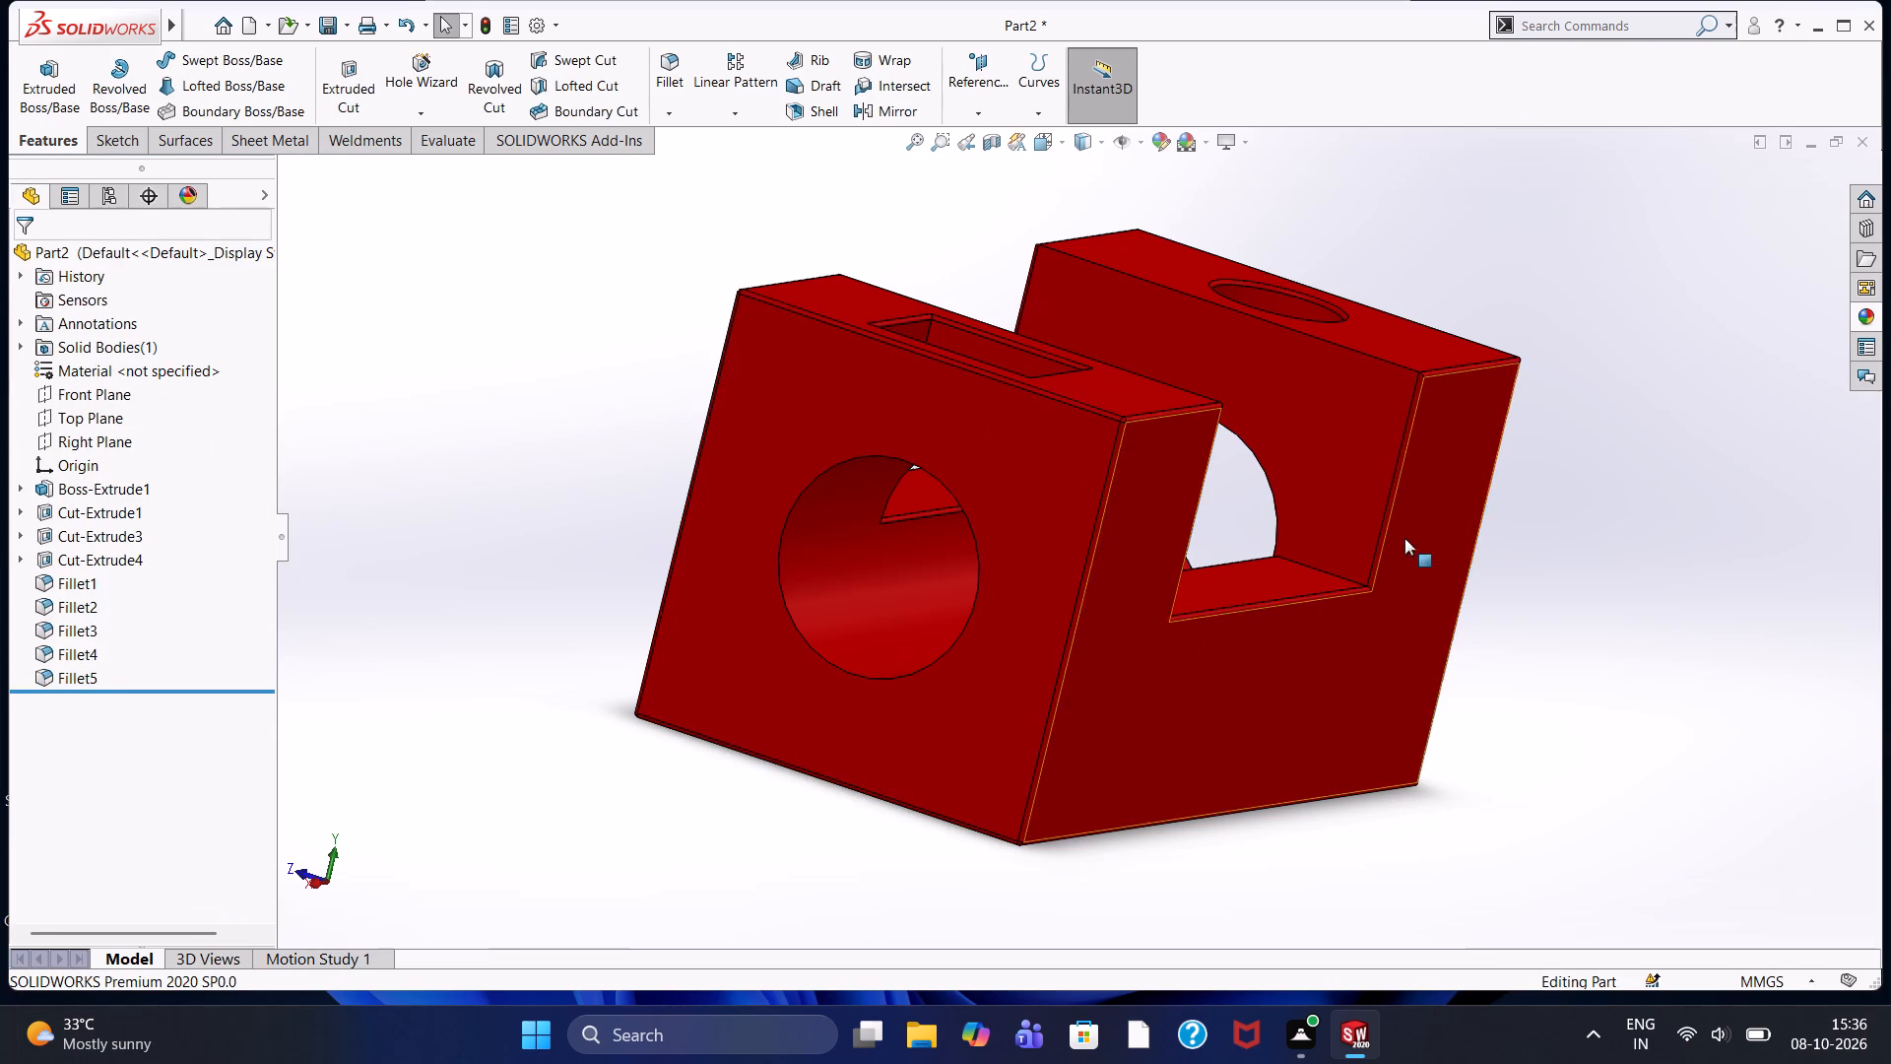
Fillet the top and bottom edges of the bored end face beside the round recess with a 1 mm radius.
middle_click(1522, 527)
middle_click_drag(1480, 509, 1471, 502)
middle_click_drag(1464, 502, 1433, 501)
middle_click_drag(1384, 501, 615, 454)
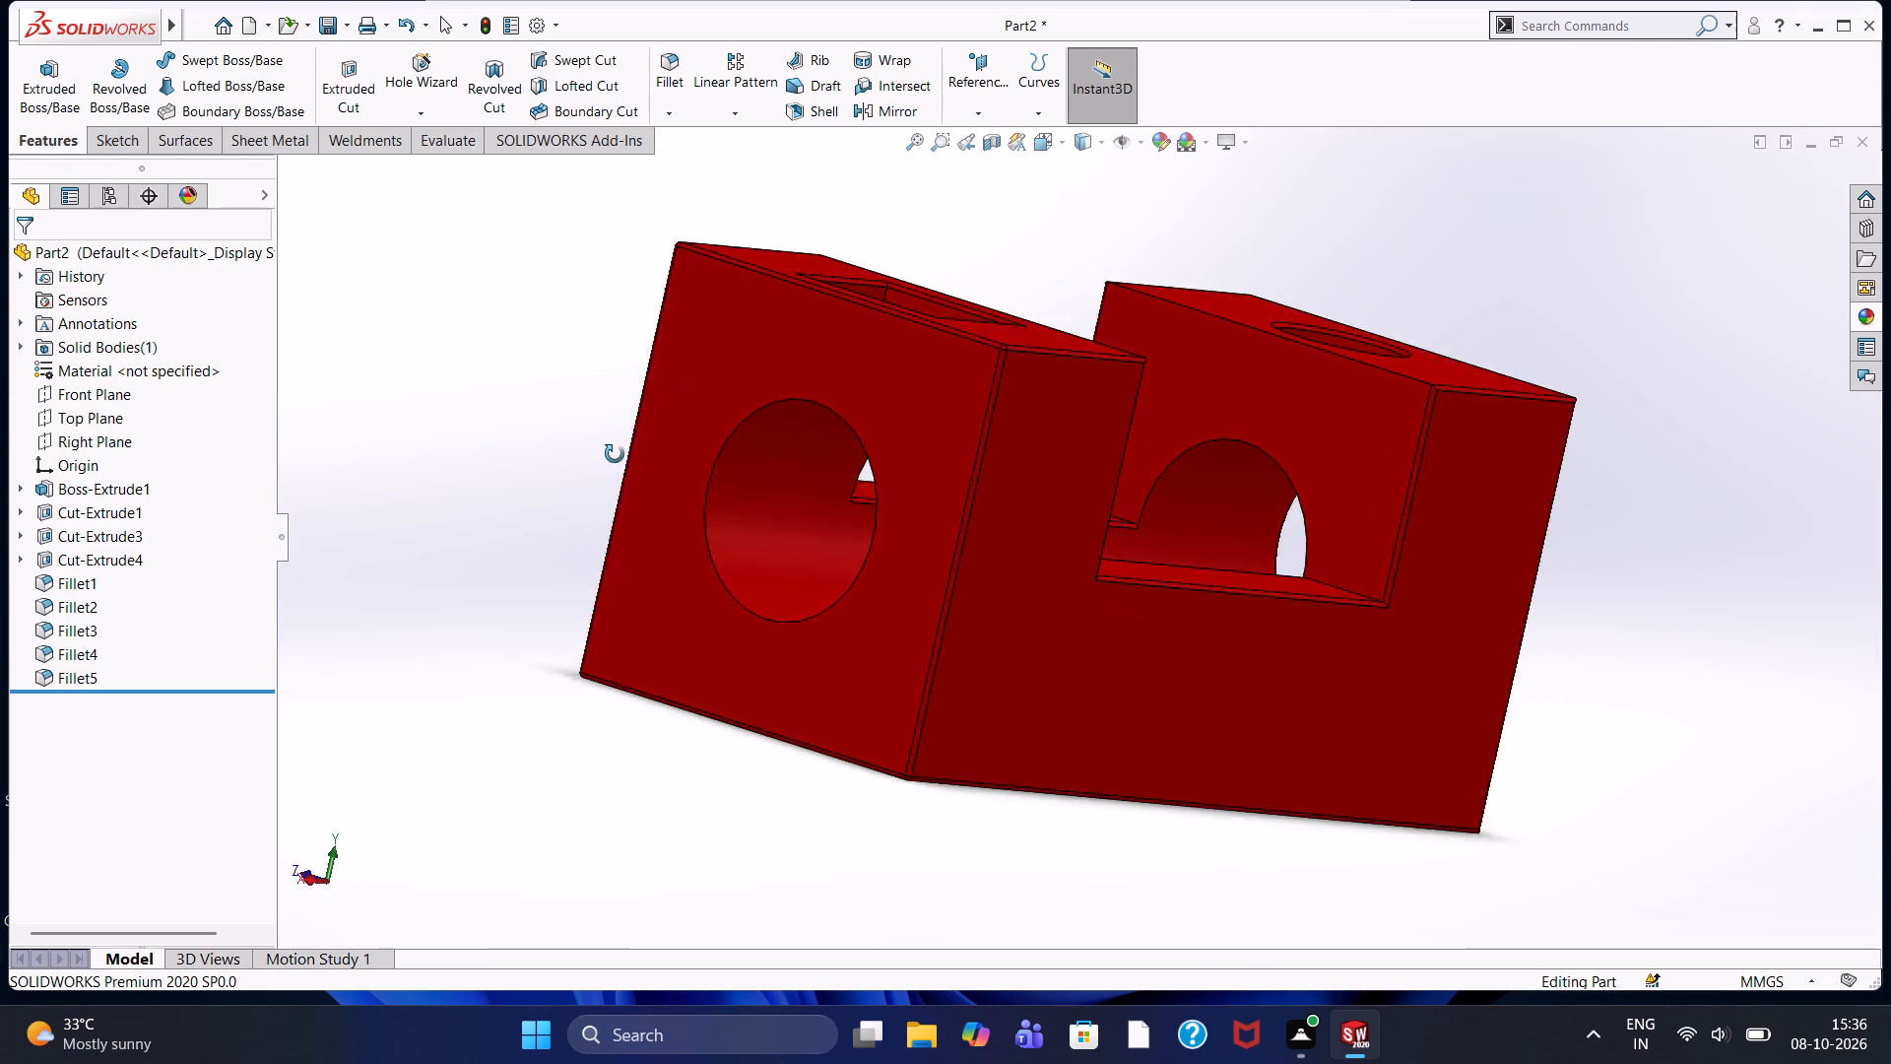
middle_click_drag(615, 454, 614, 454)
middle_click_drag(614, 454, 697, 492)
middle_click_drag(697, 492, 734, 517)
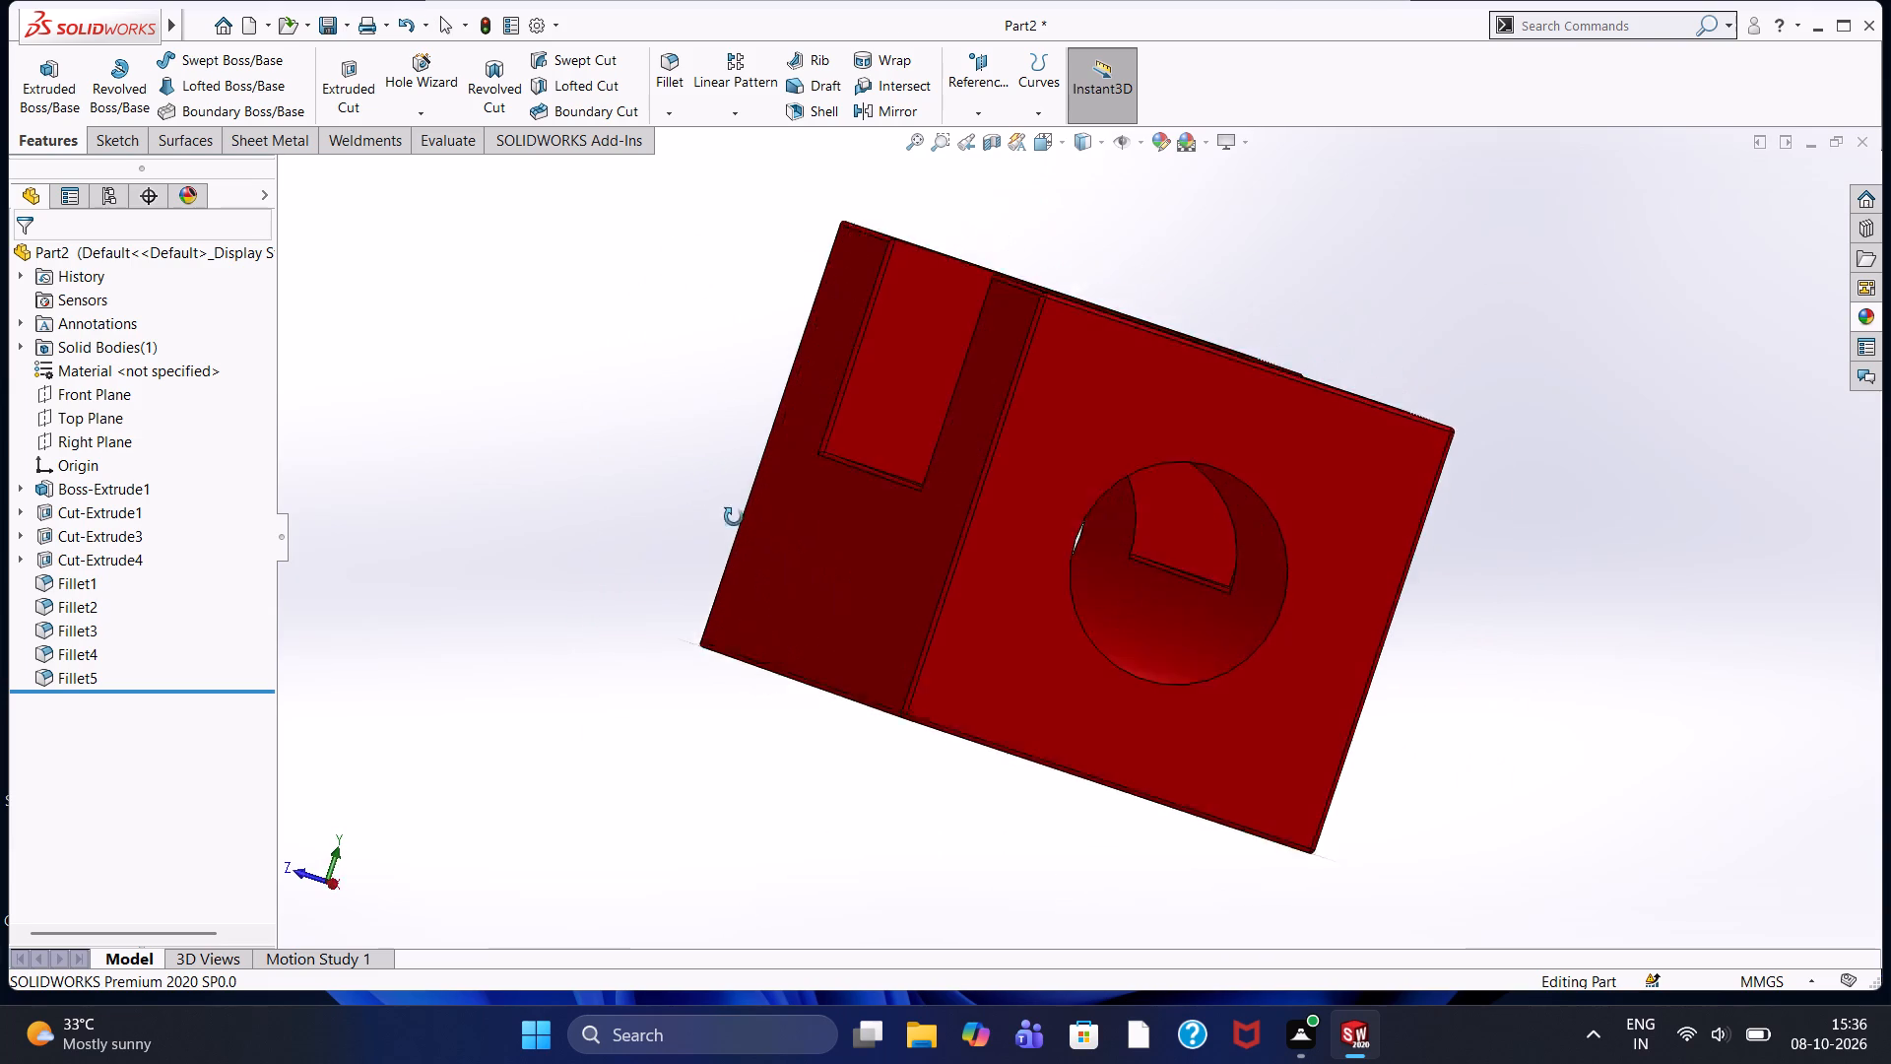
middle_click_drag(734, 517, 990, 709)
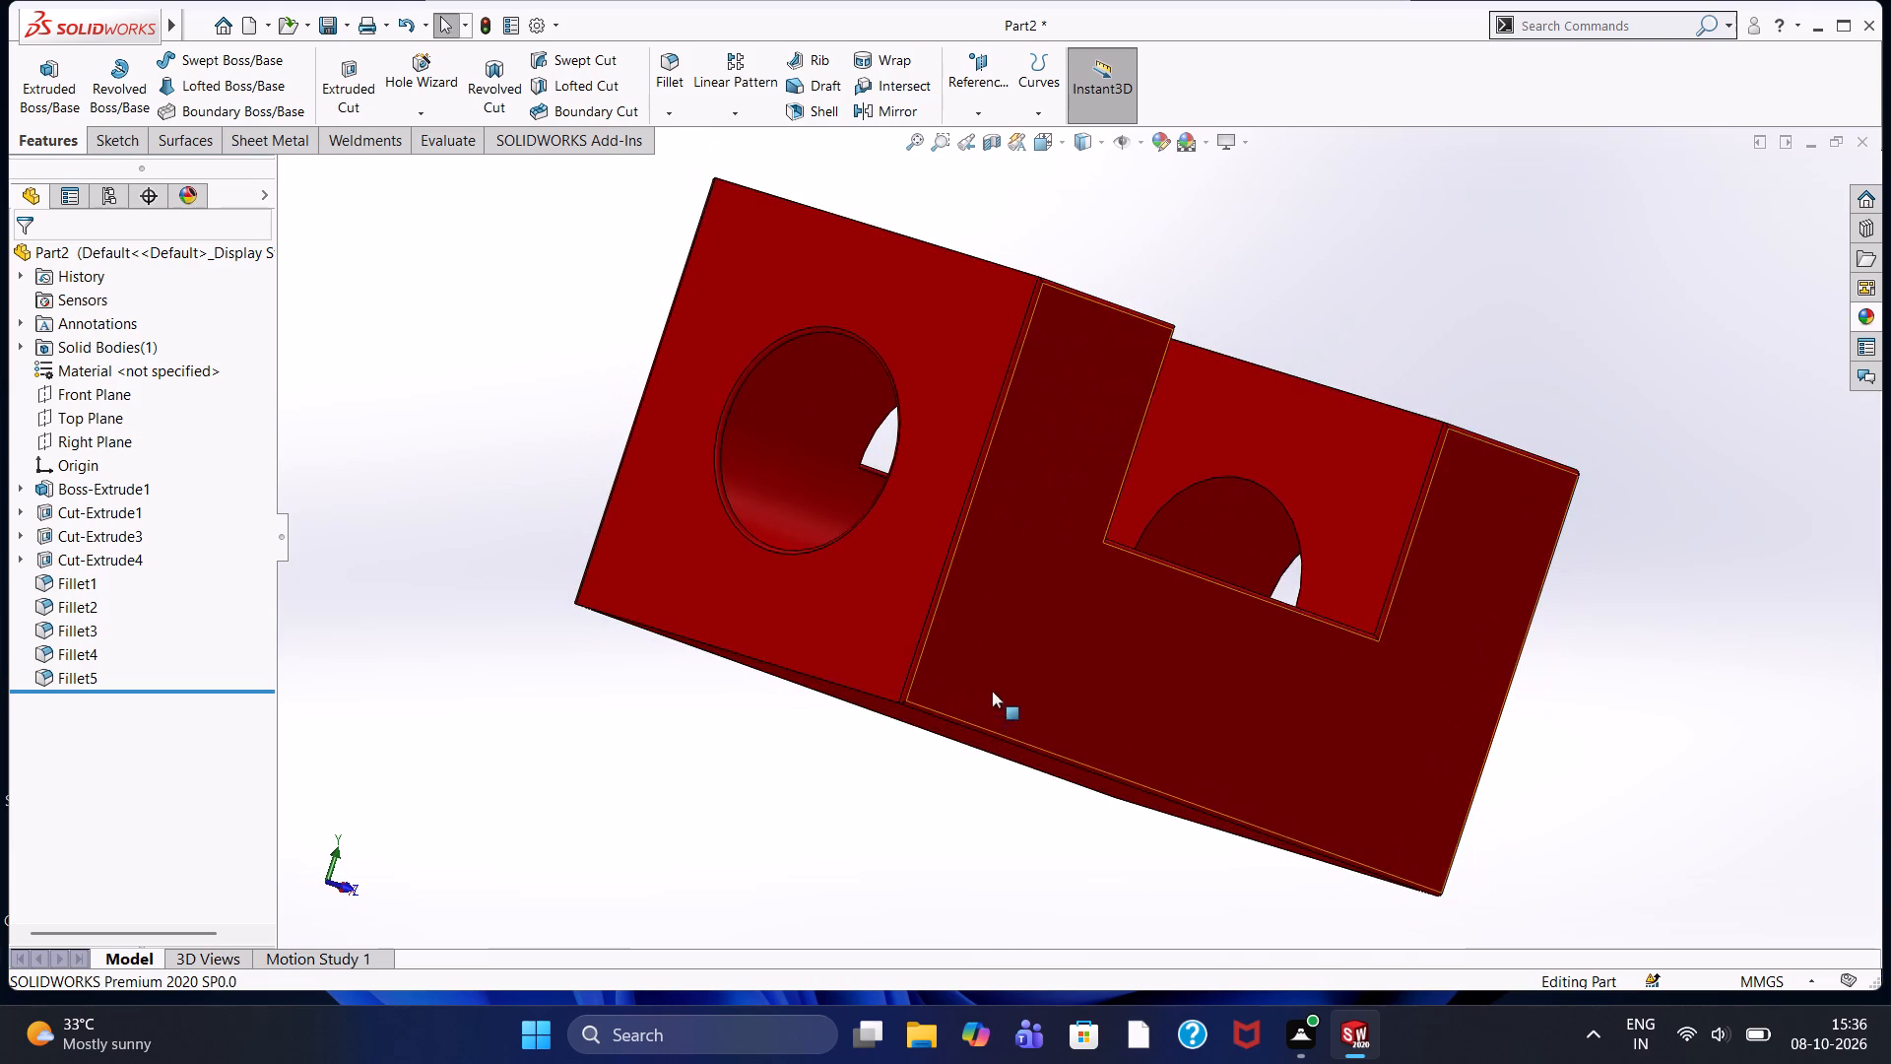
scroll(544, 312, "down", 1)
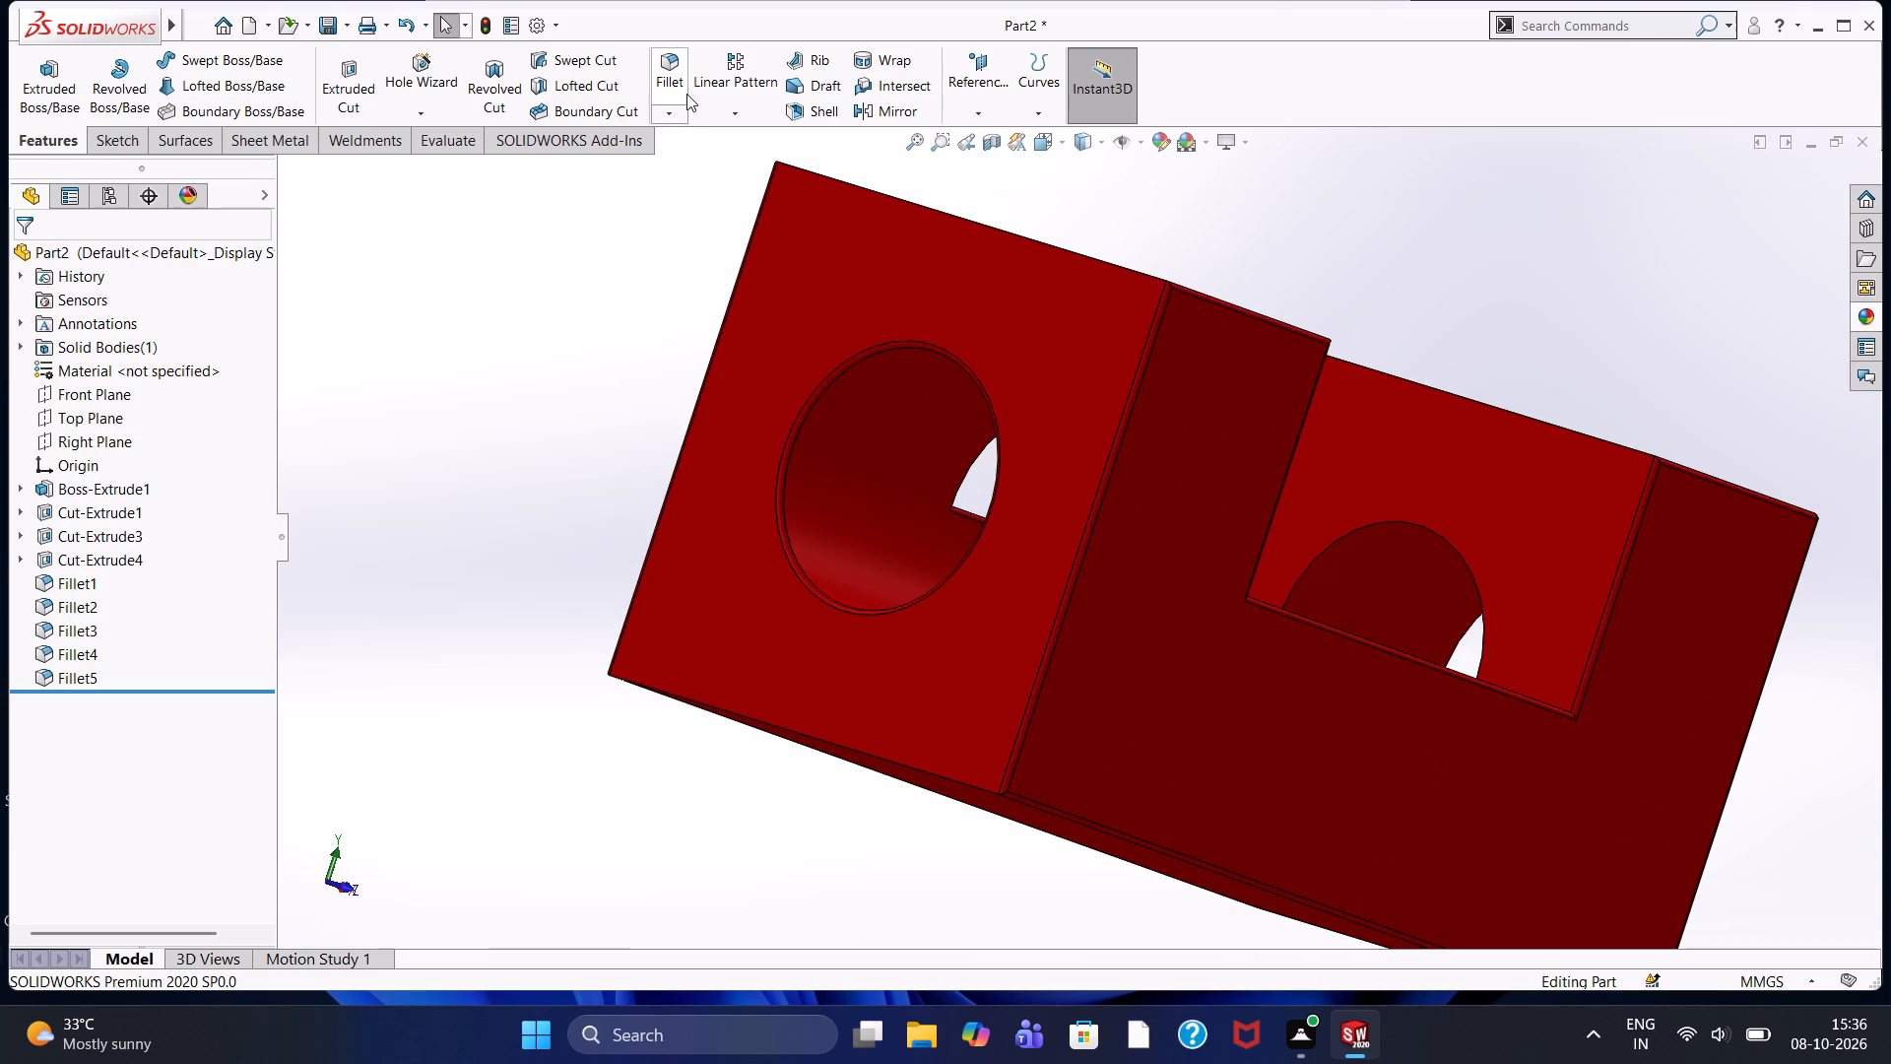
left_click(682, 60)
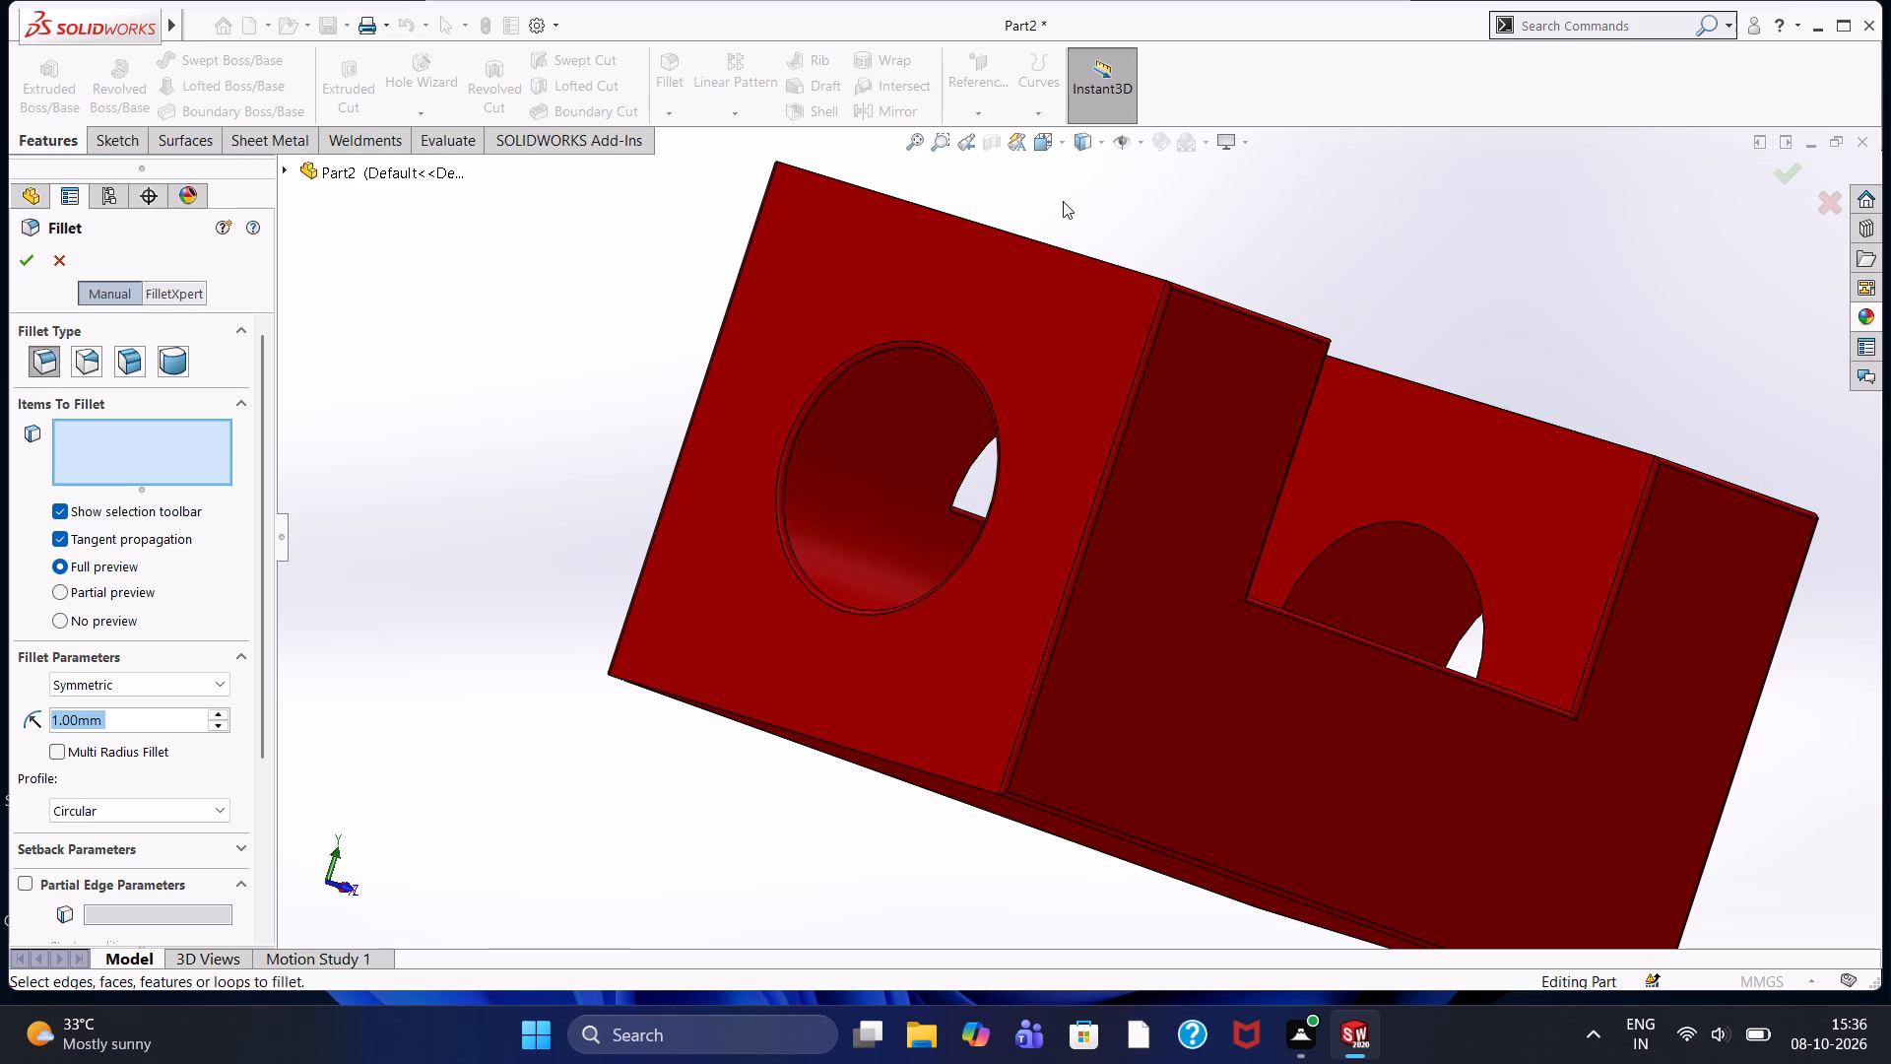
left_click(1890, 719)
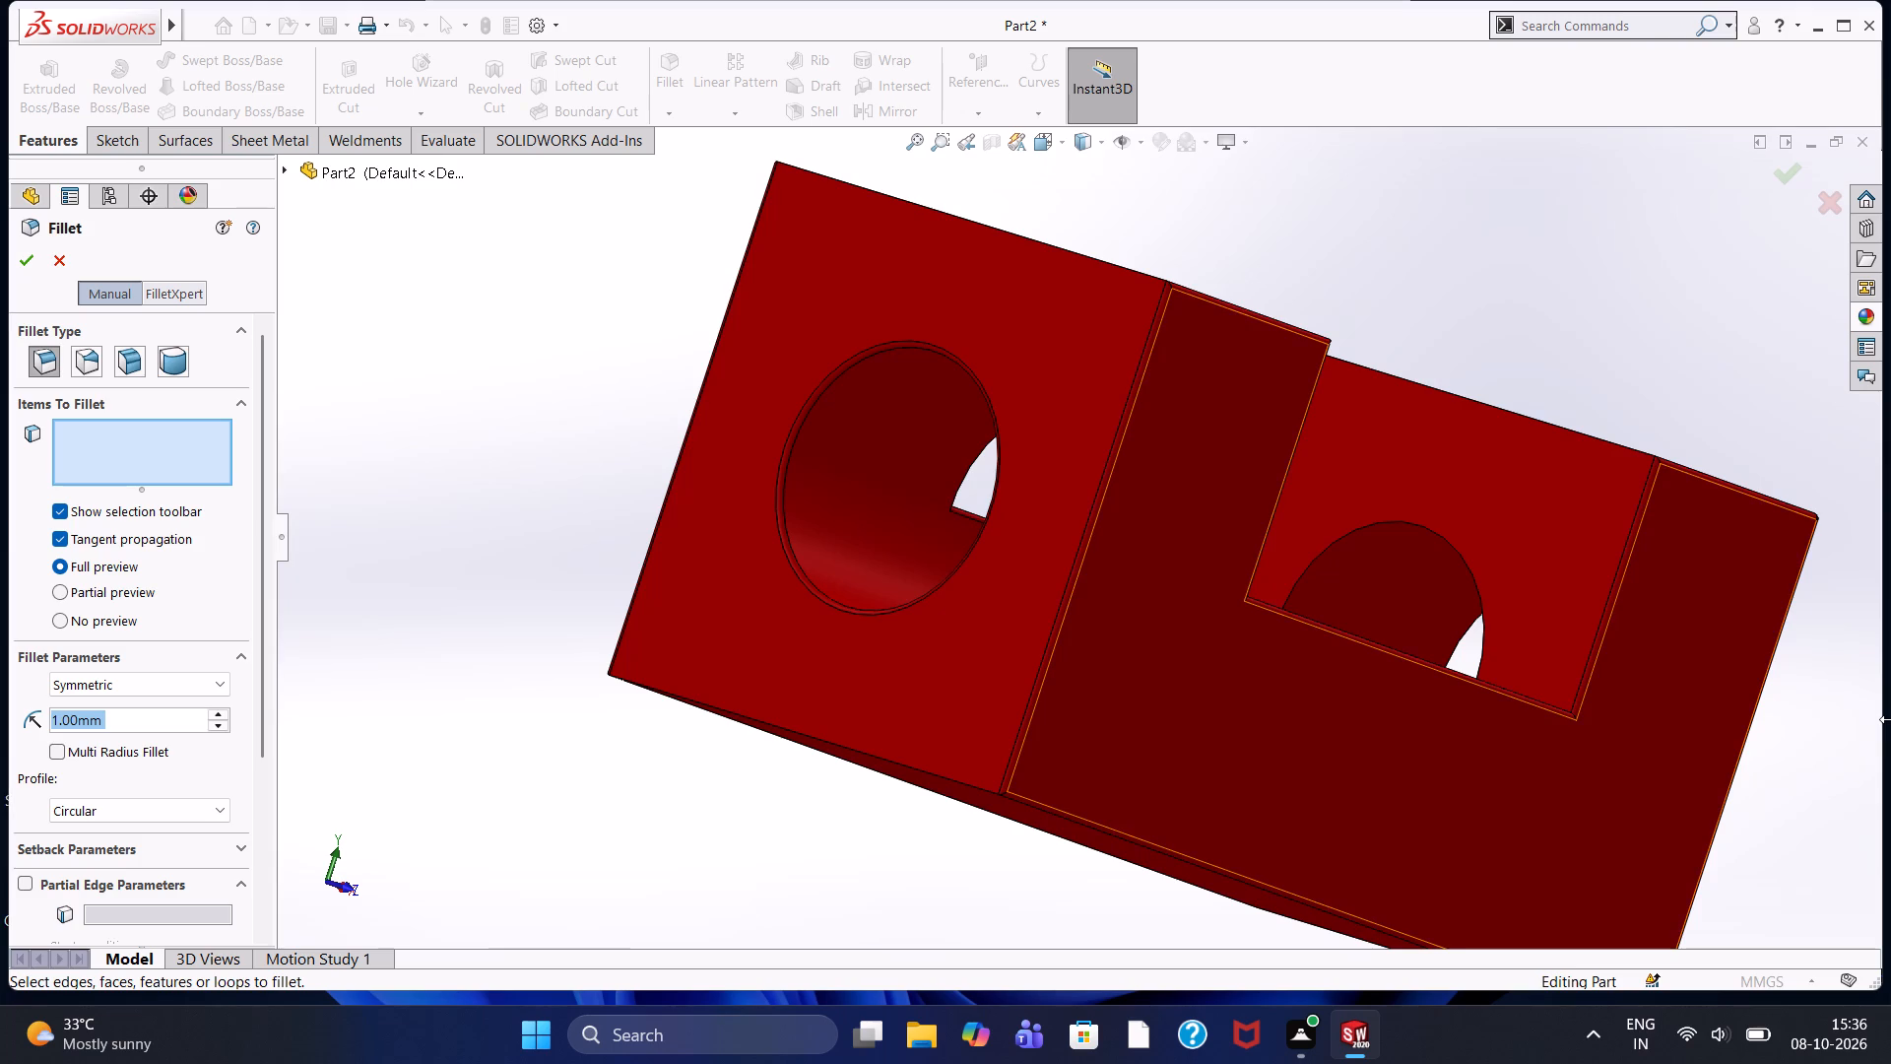
left_click(1890, 504)
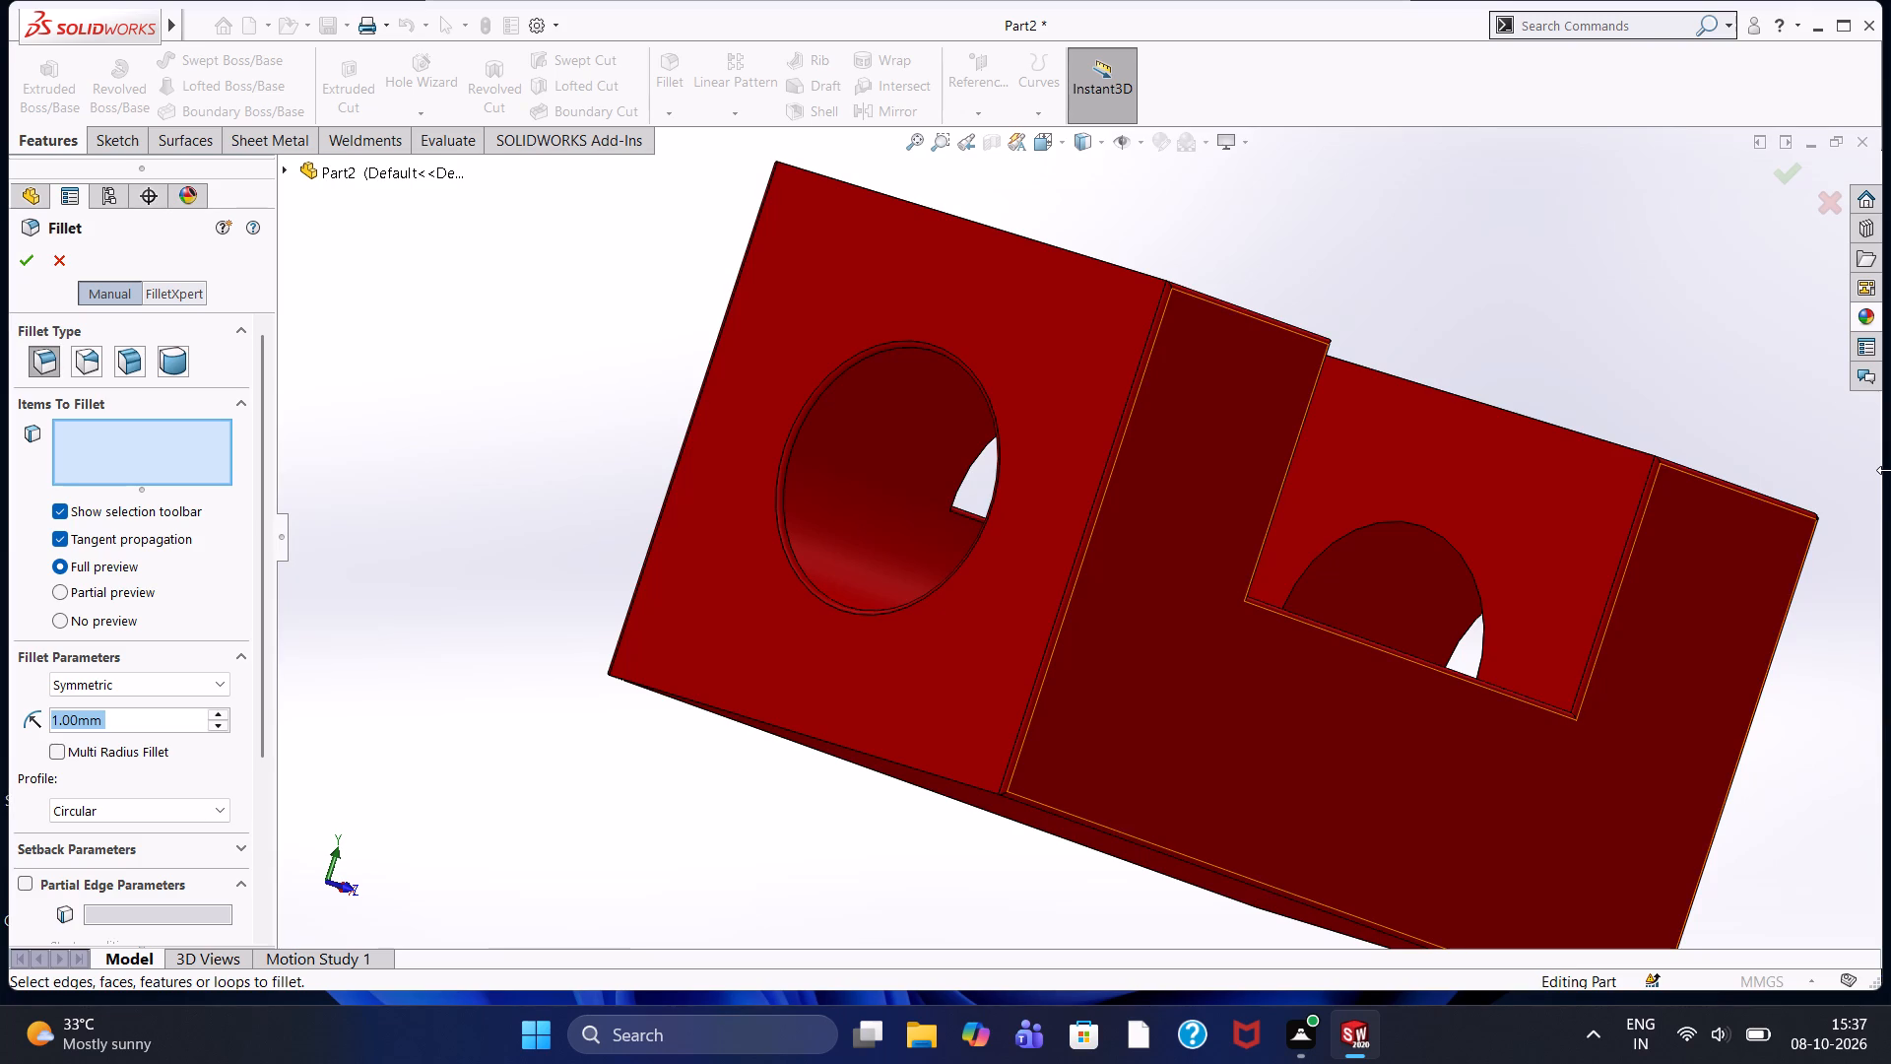
left_click(1887, 470)
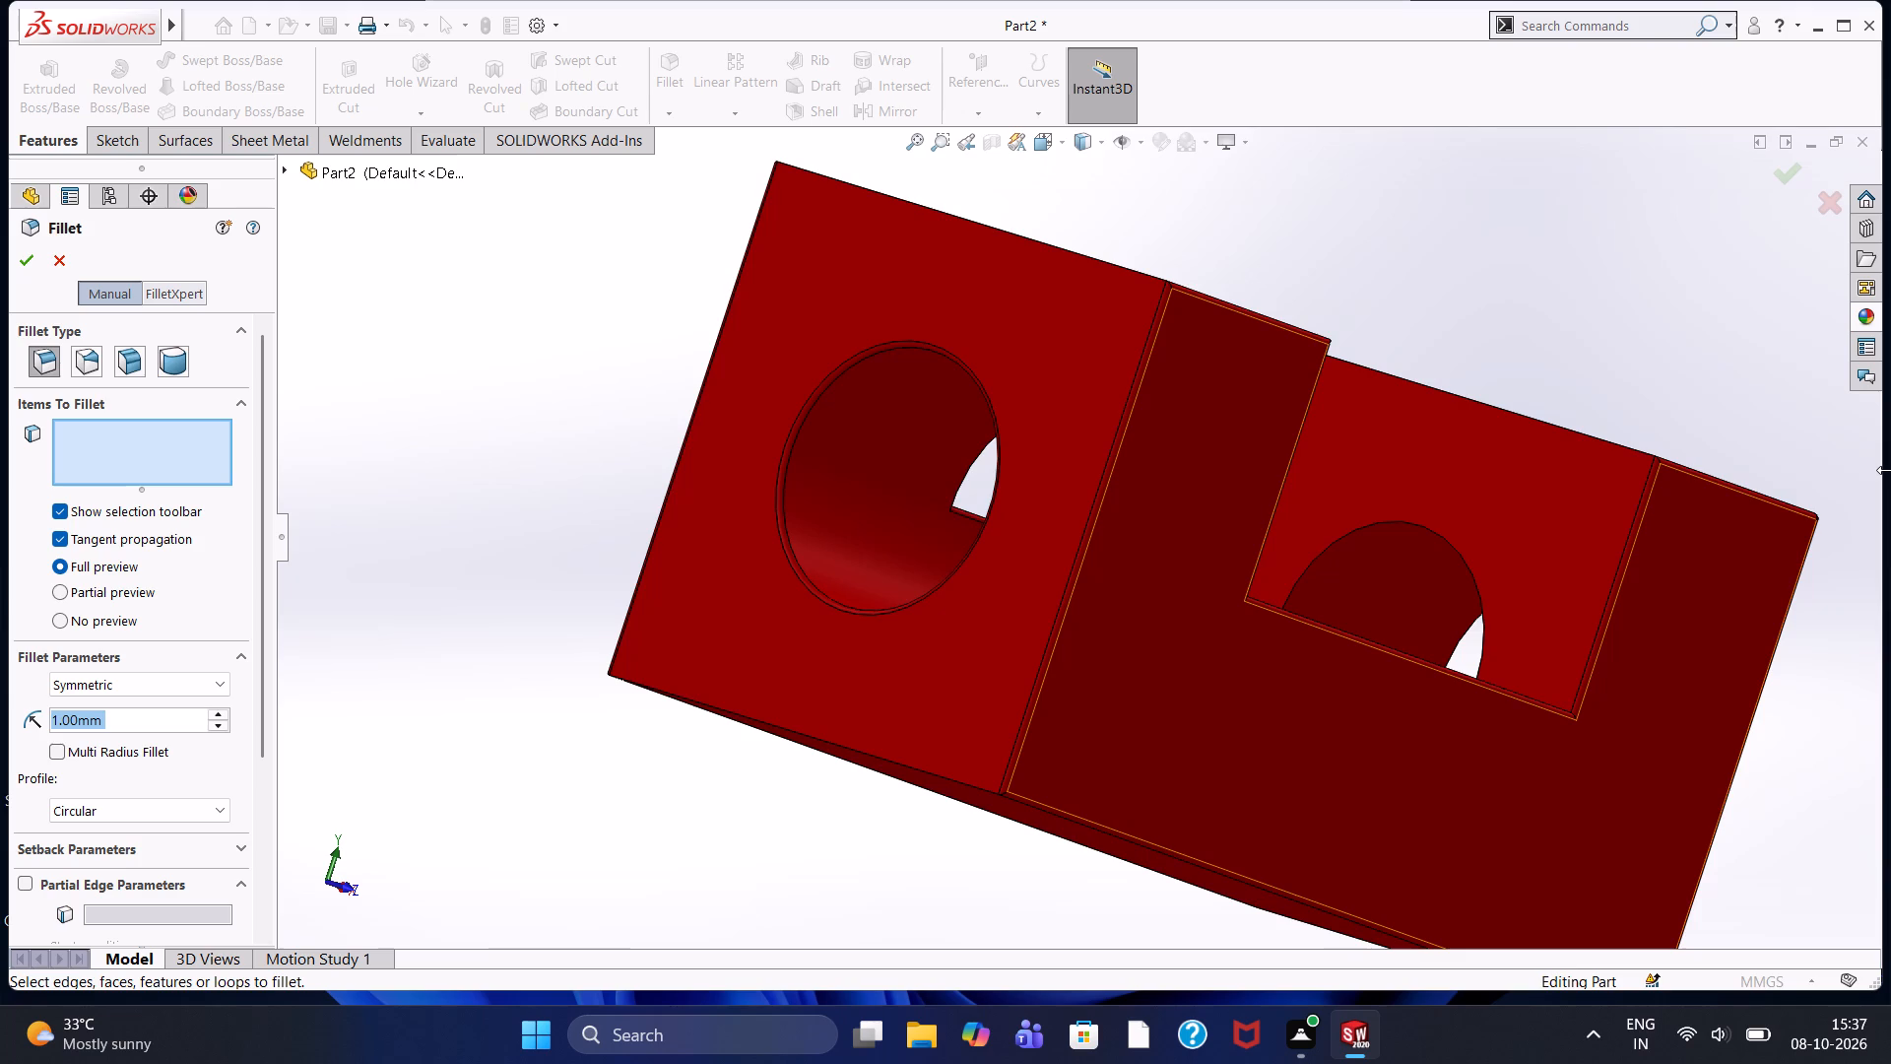
left_click(1887, 470)
left_click(653, 366)
left_click_drag(306, 337, 610, 240)
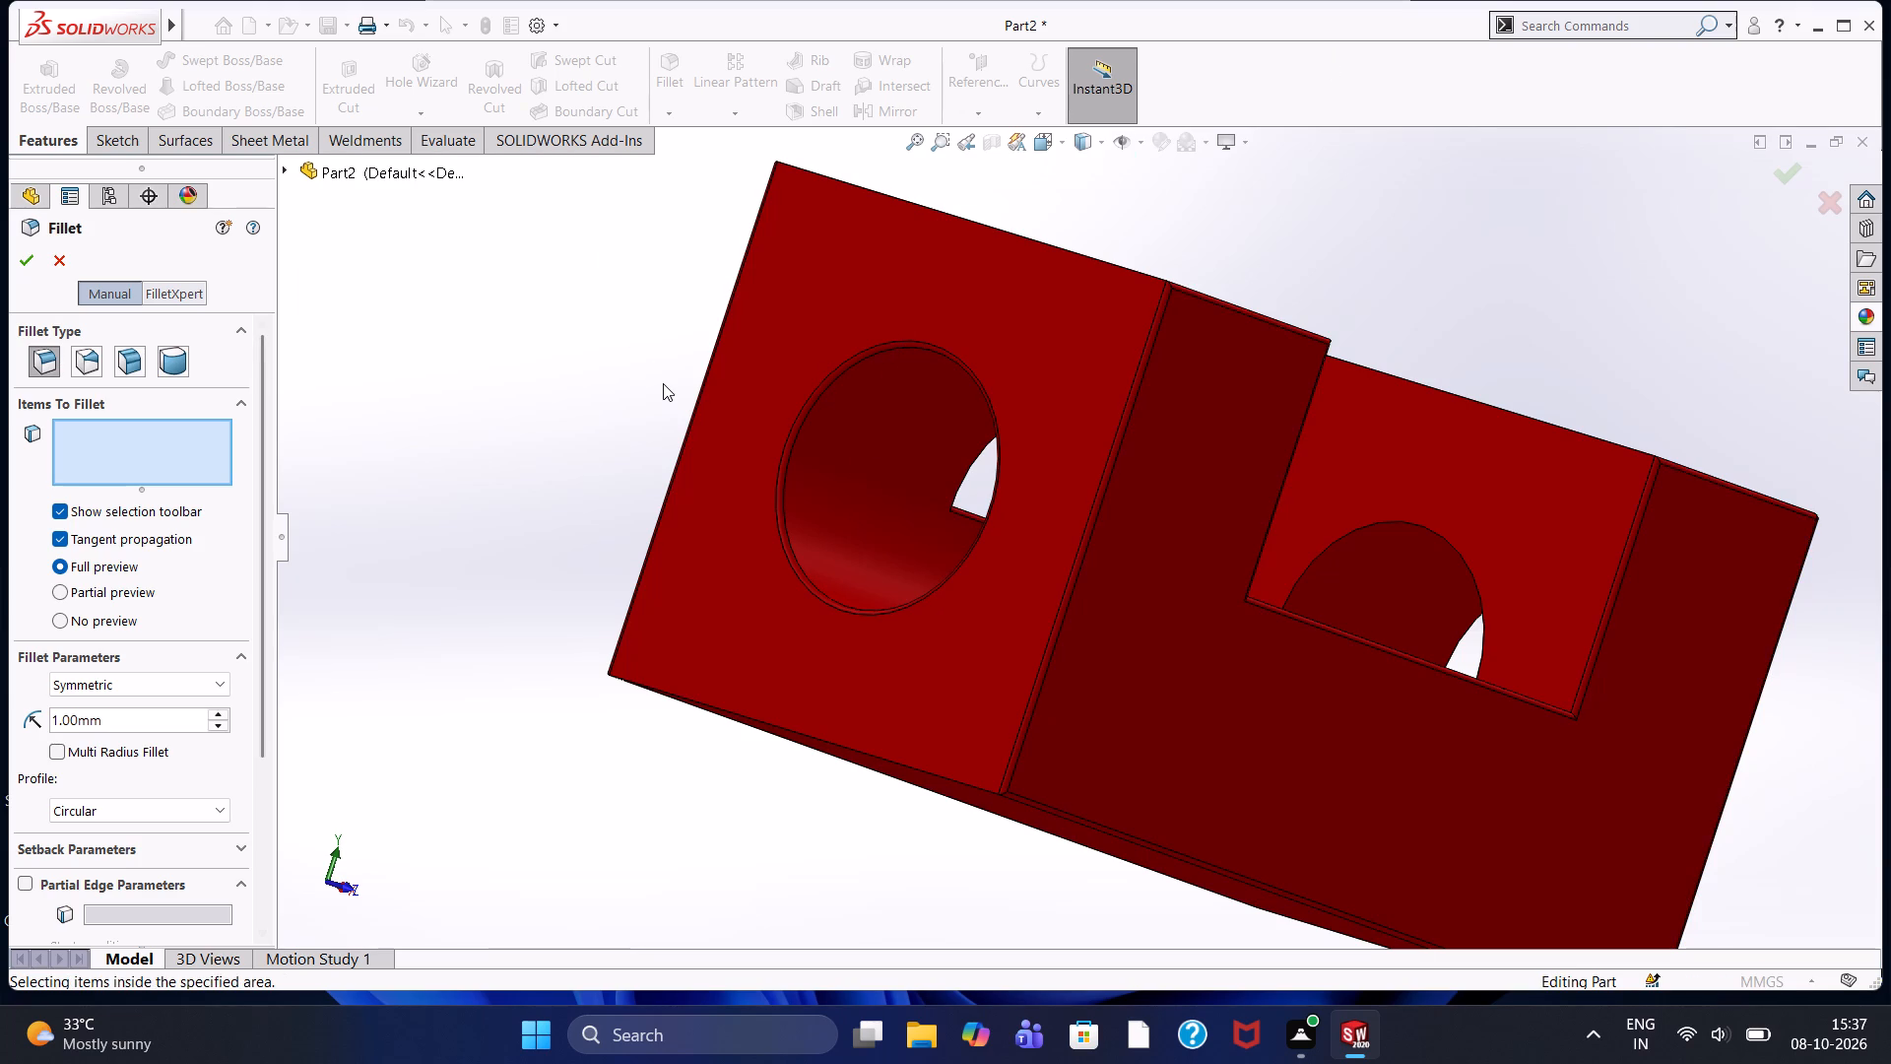
left_click(663, 383)
left_click(912, 206)
left_click(912, 206)
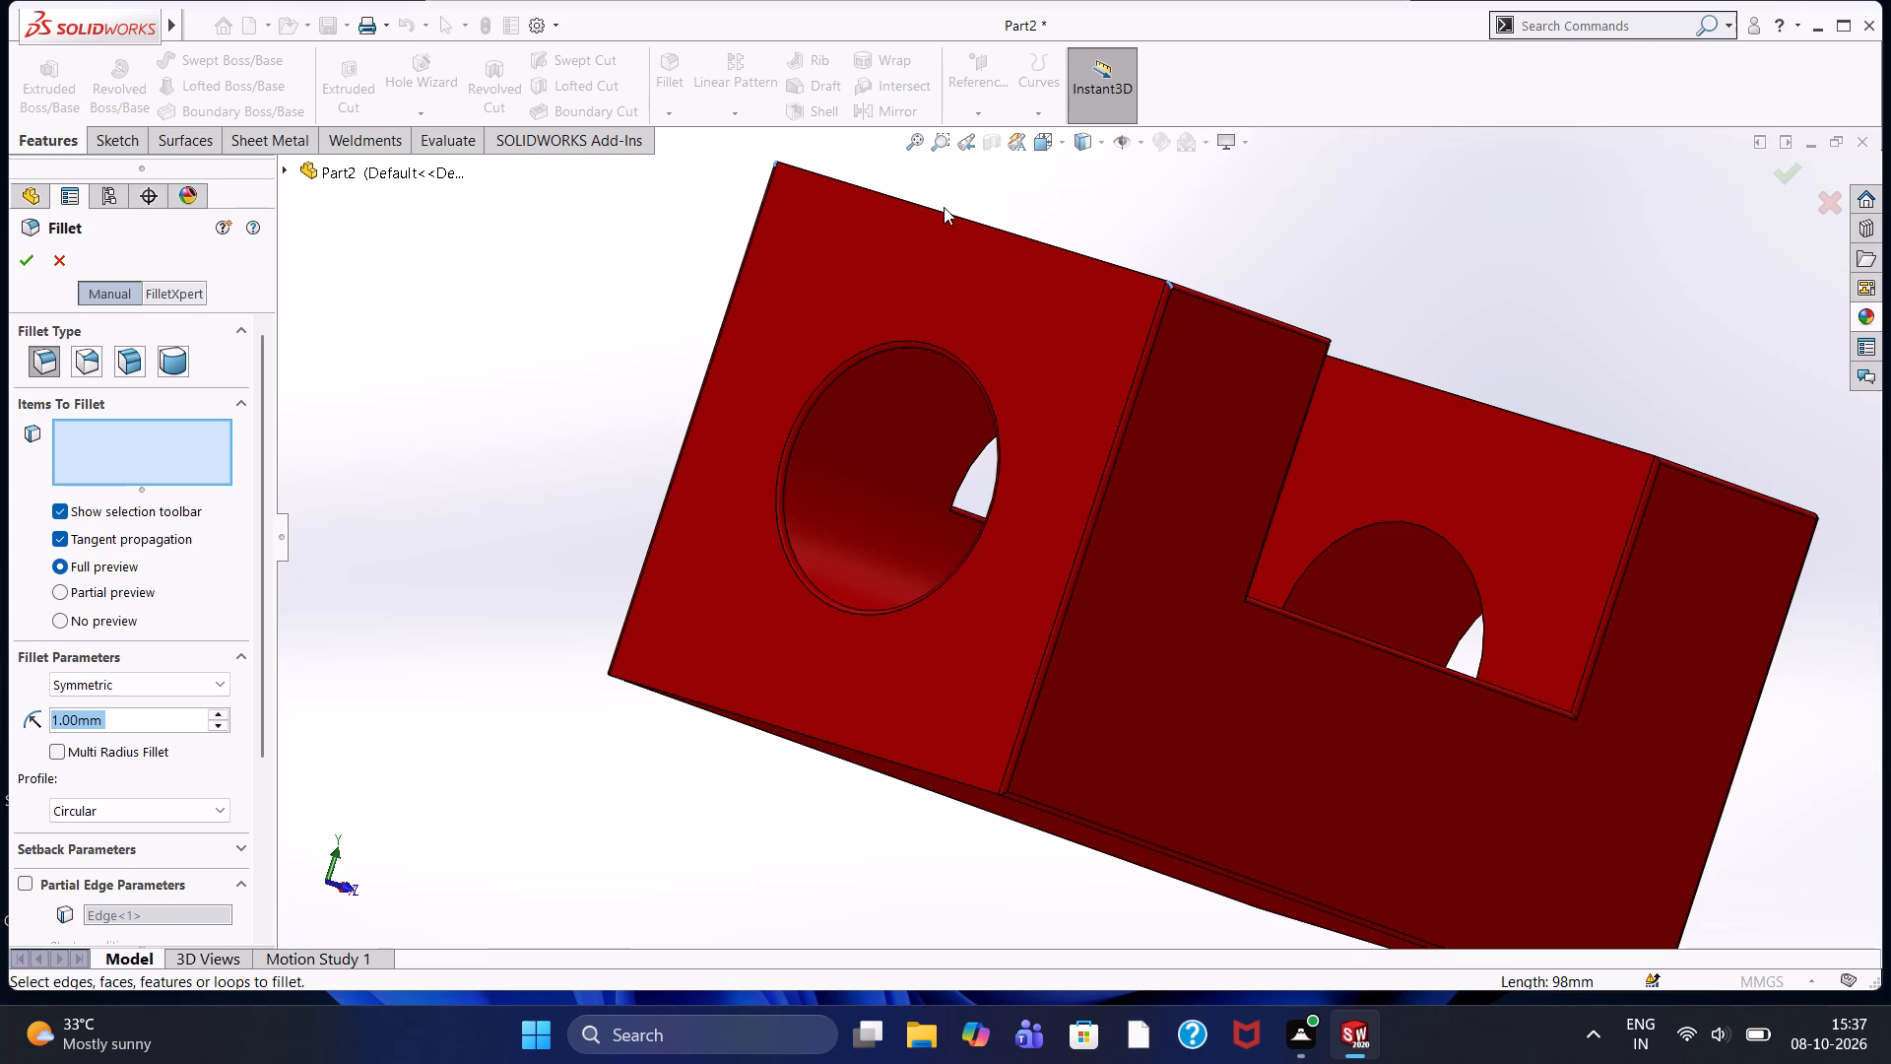
left_click_drag(938, 229, 925, 242)
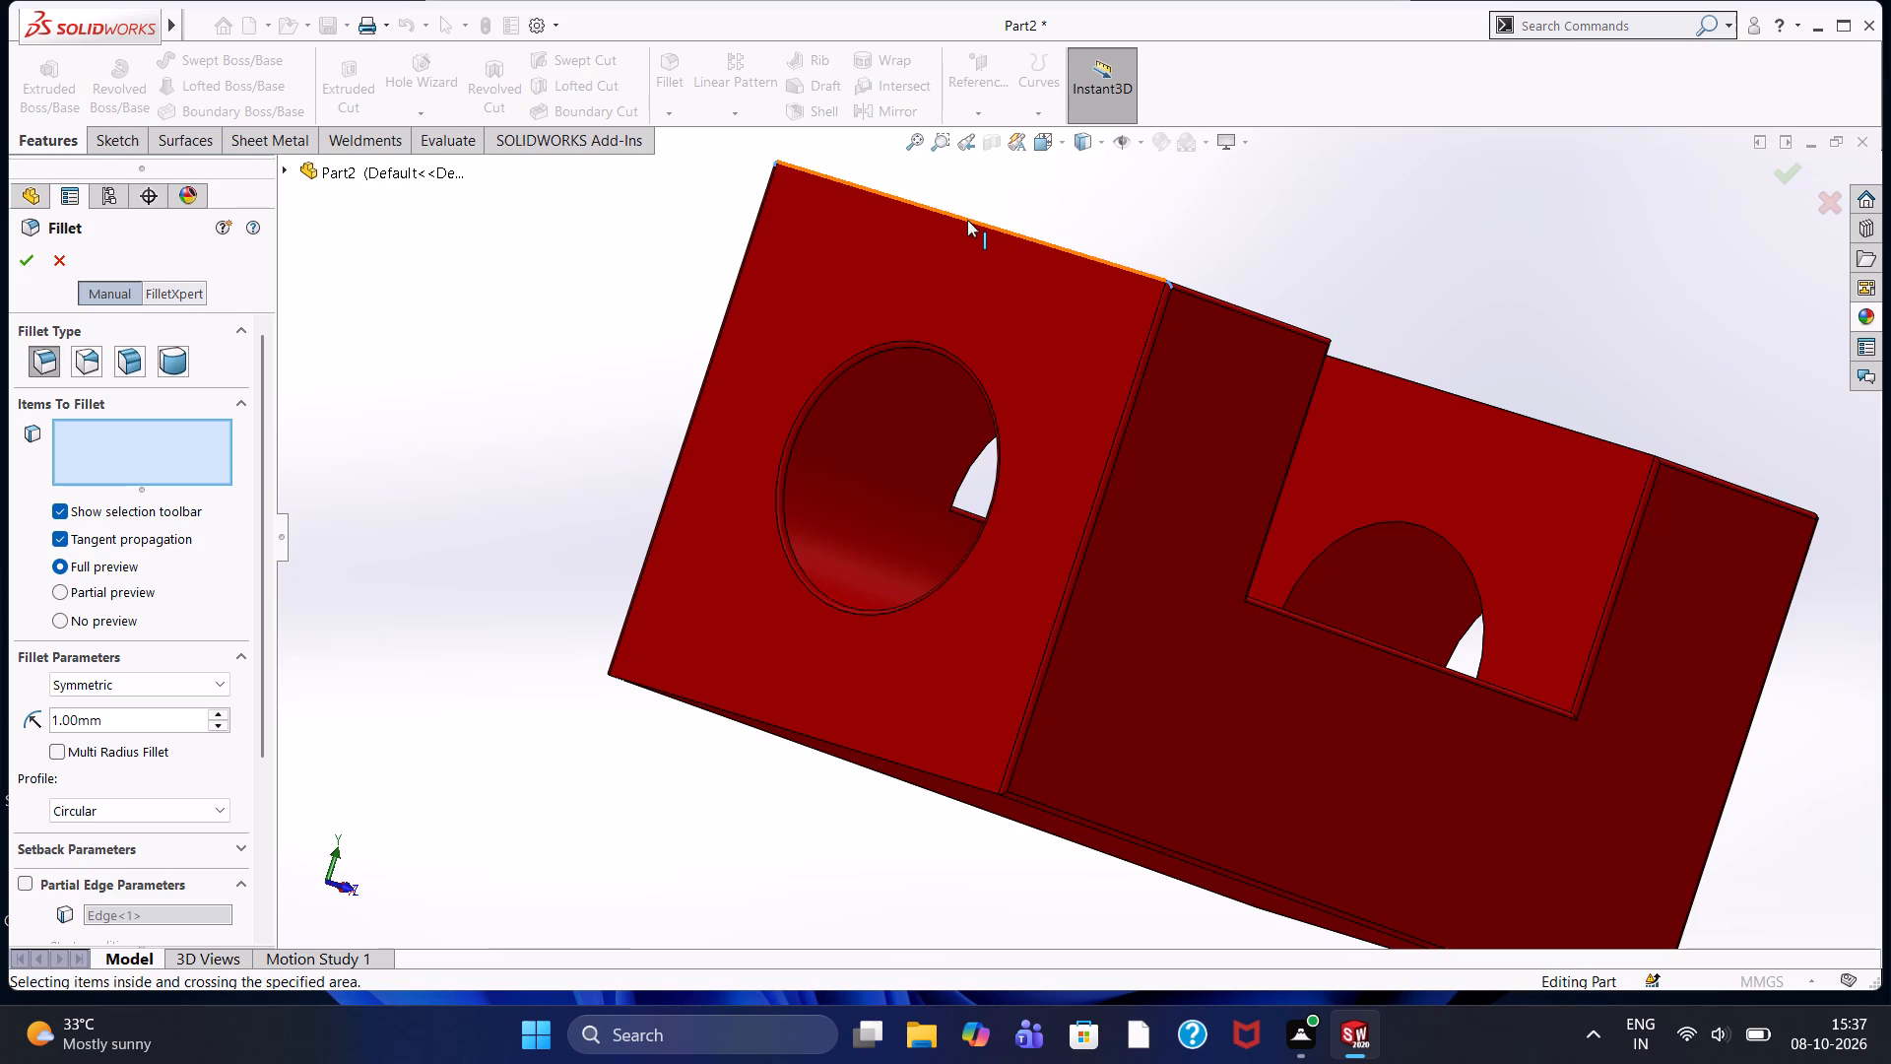
left_click(967, 220)
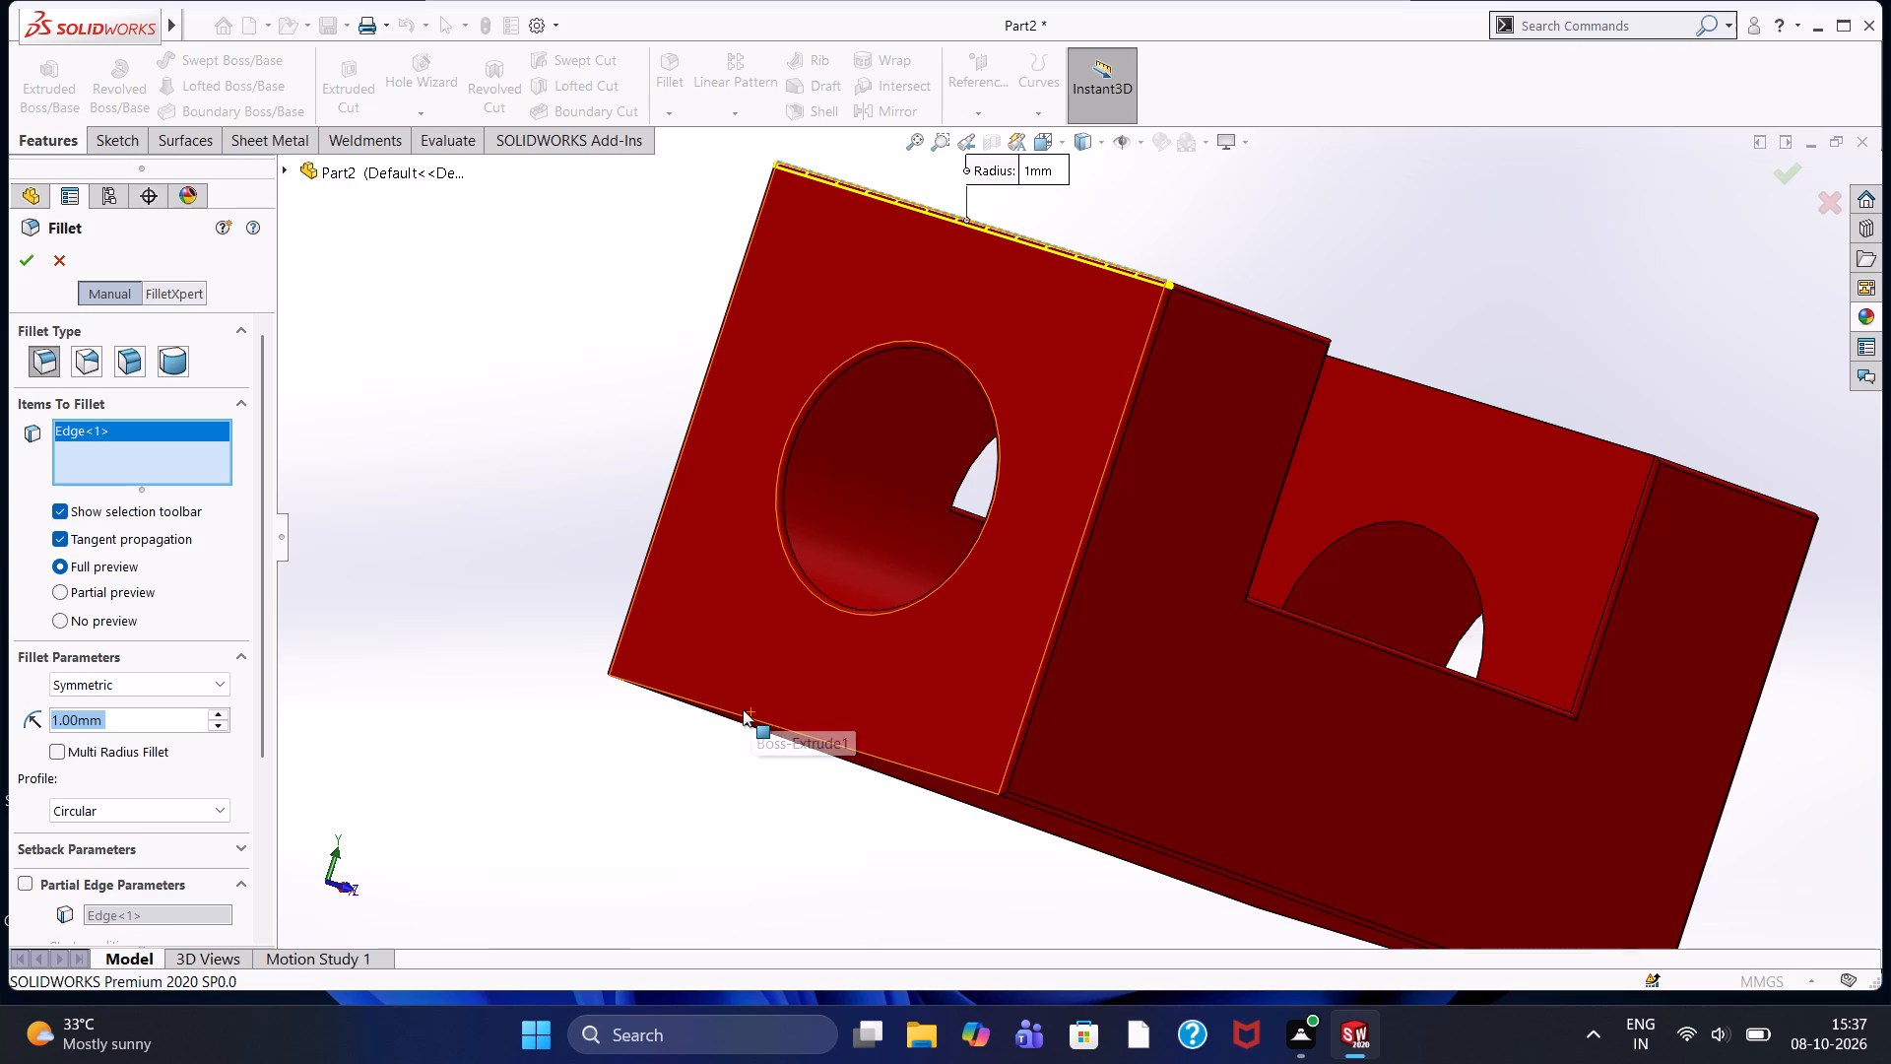
left_click(740, 713)
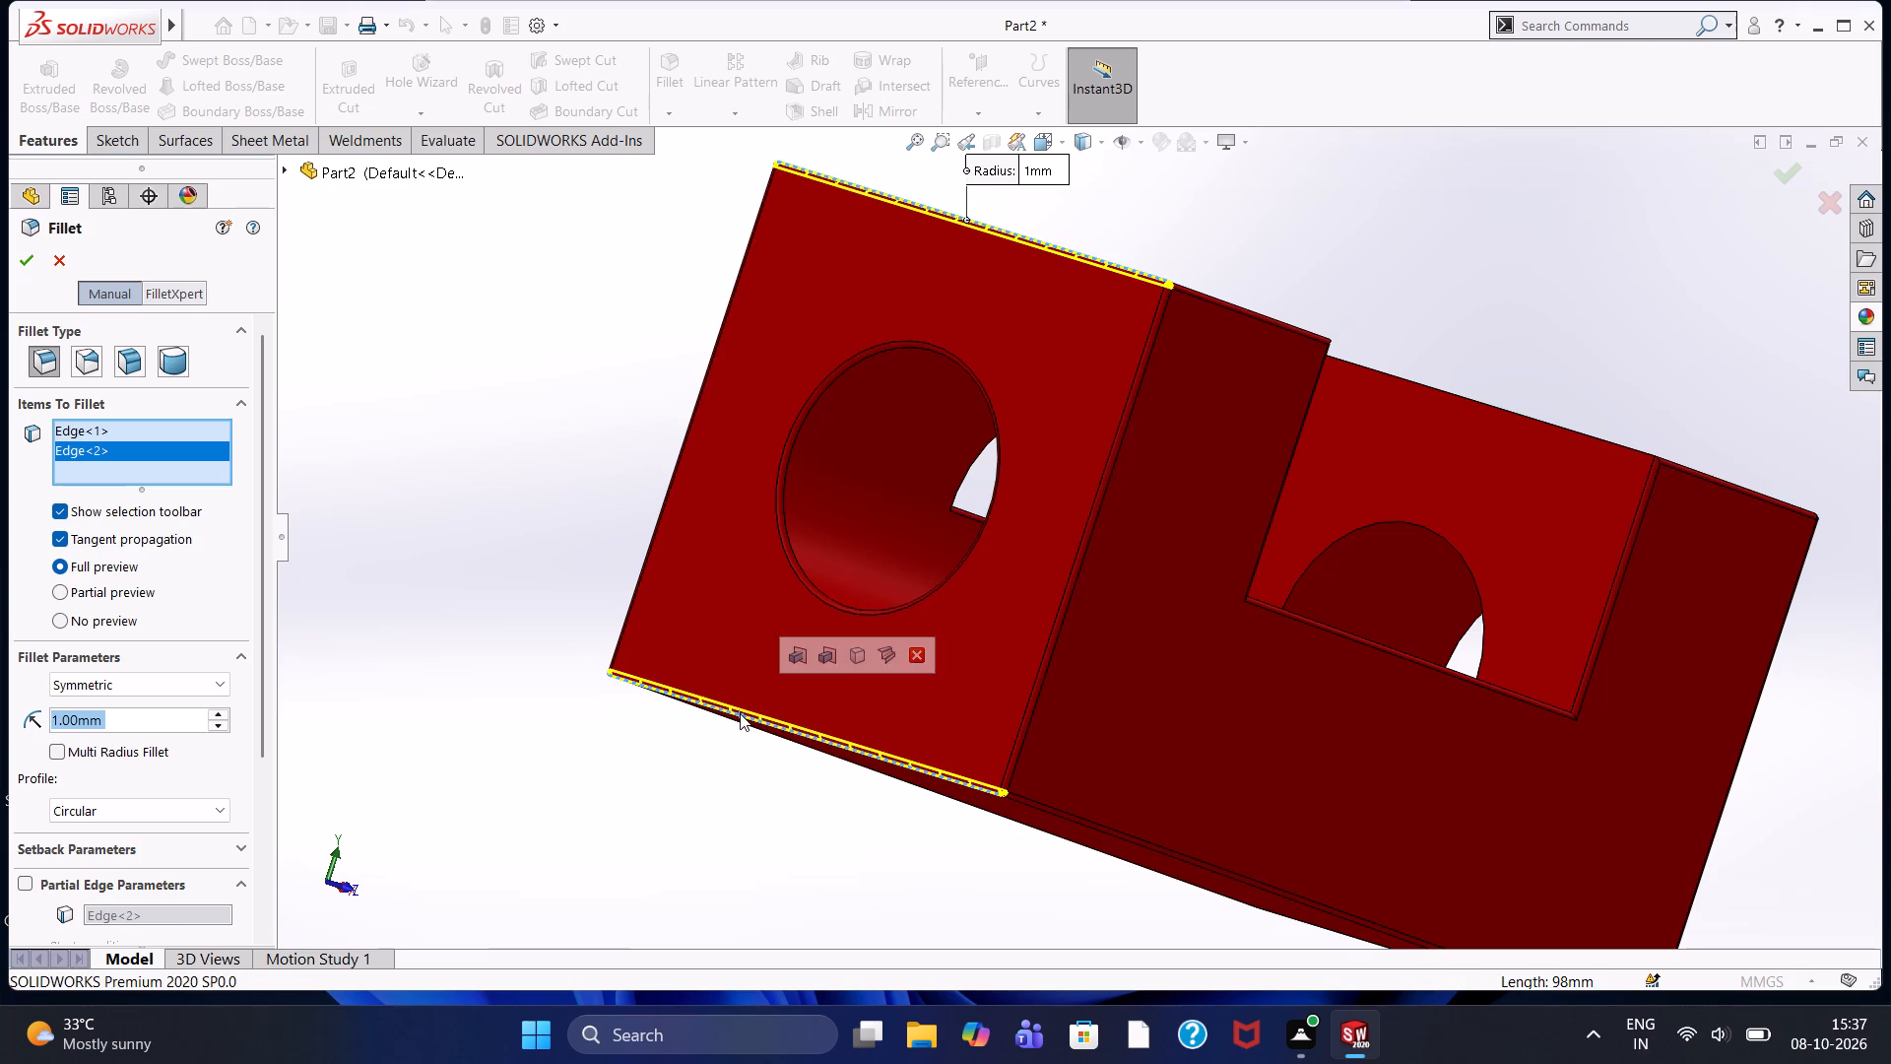
left_click(24, 258)
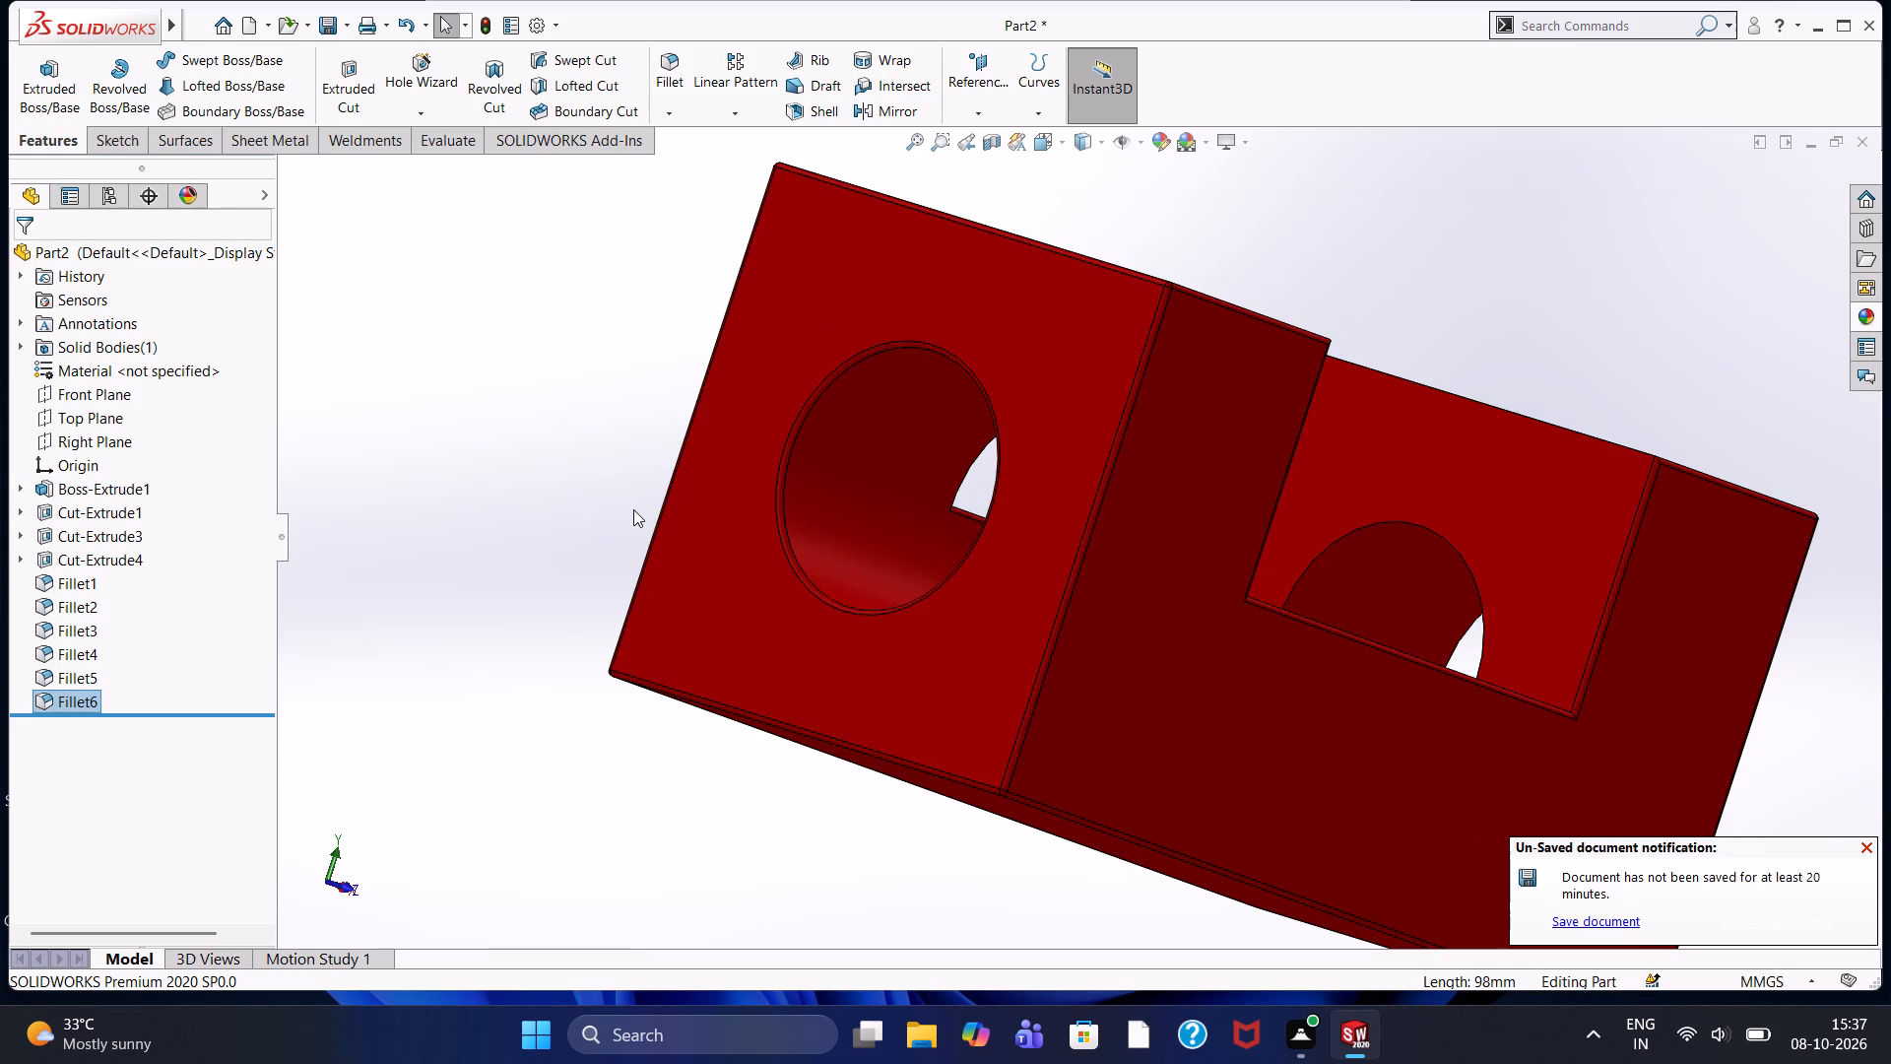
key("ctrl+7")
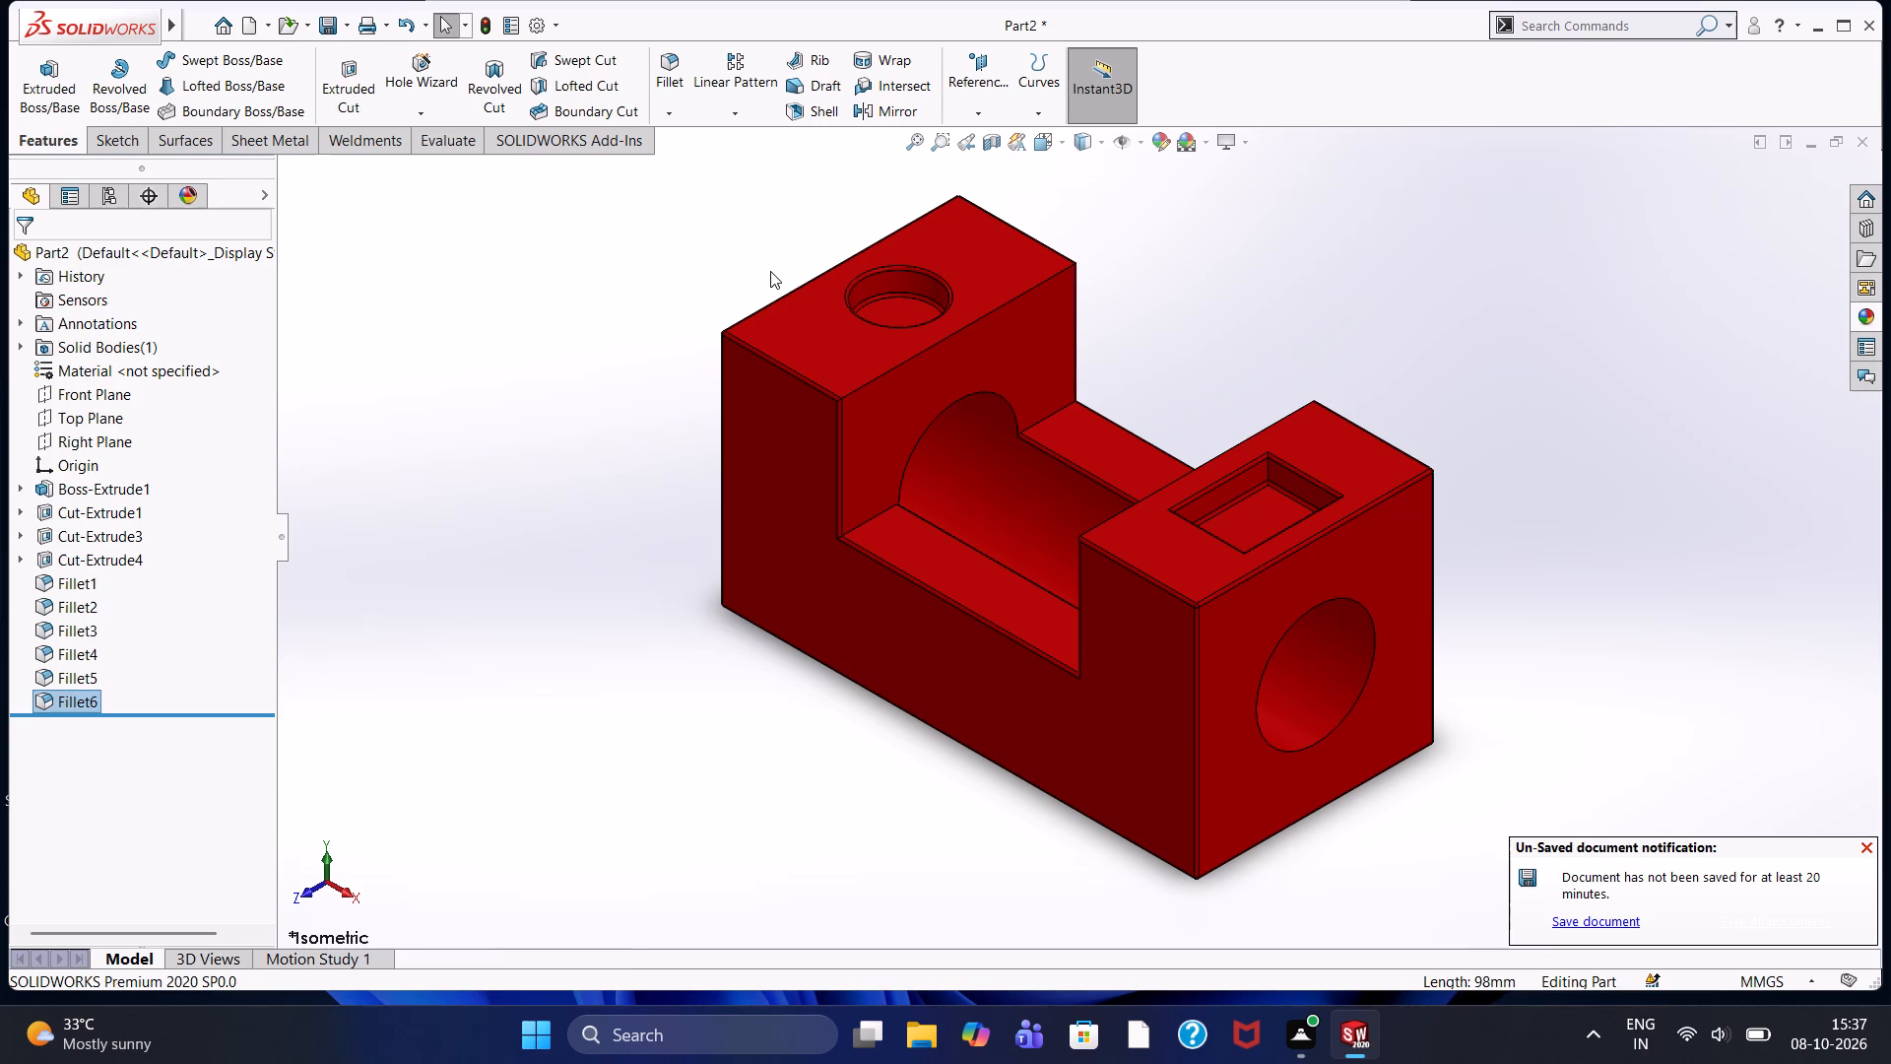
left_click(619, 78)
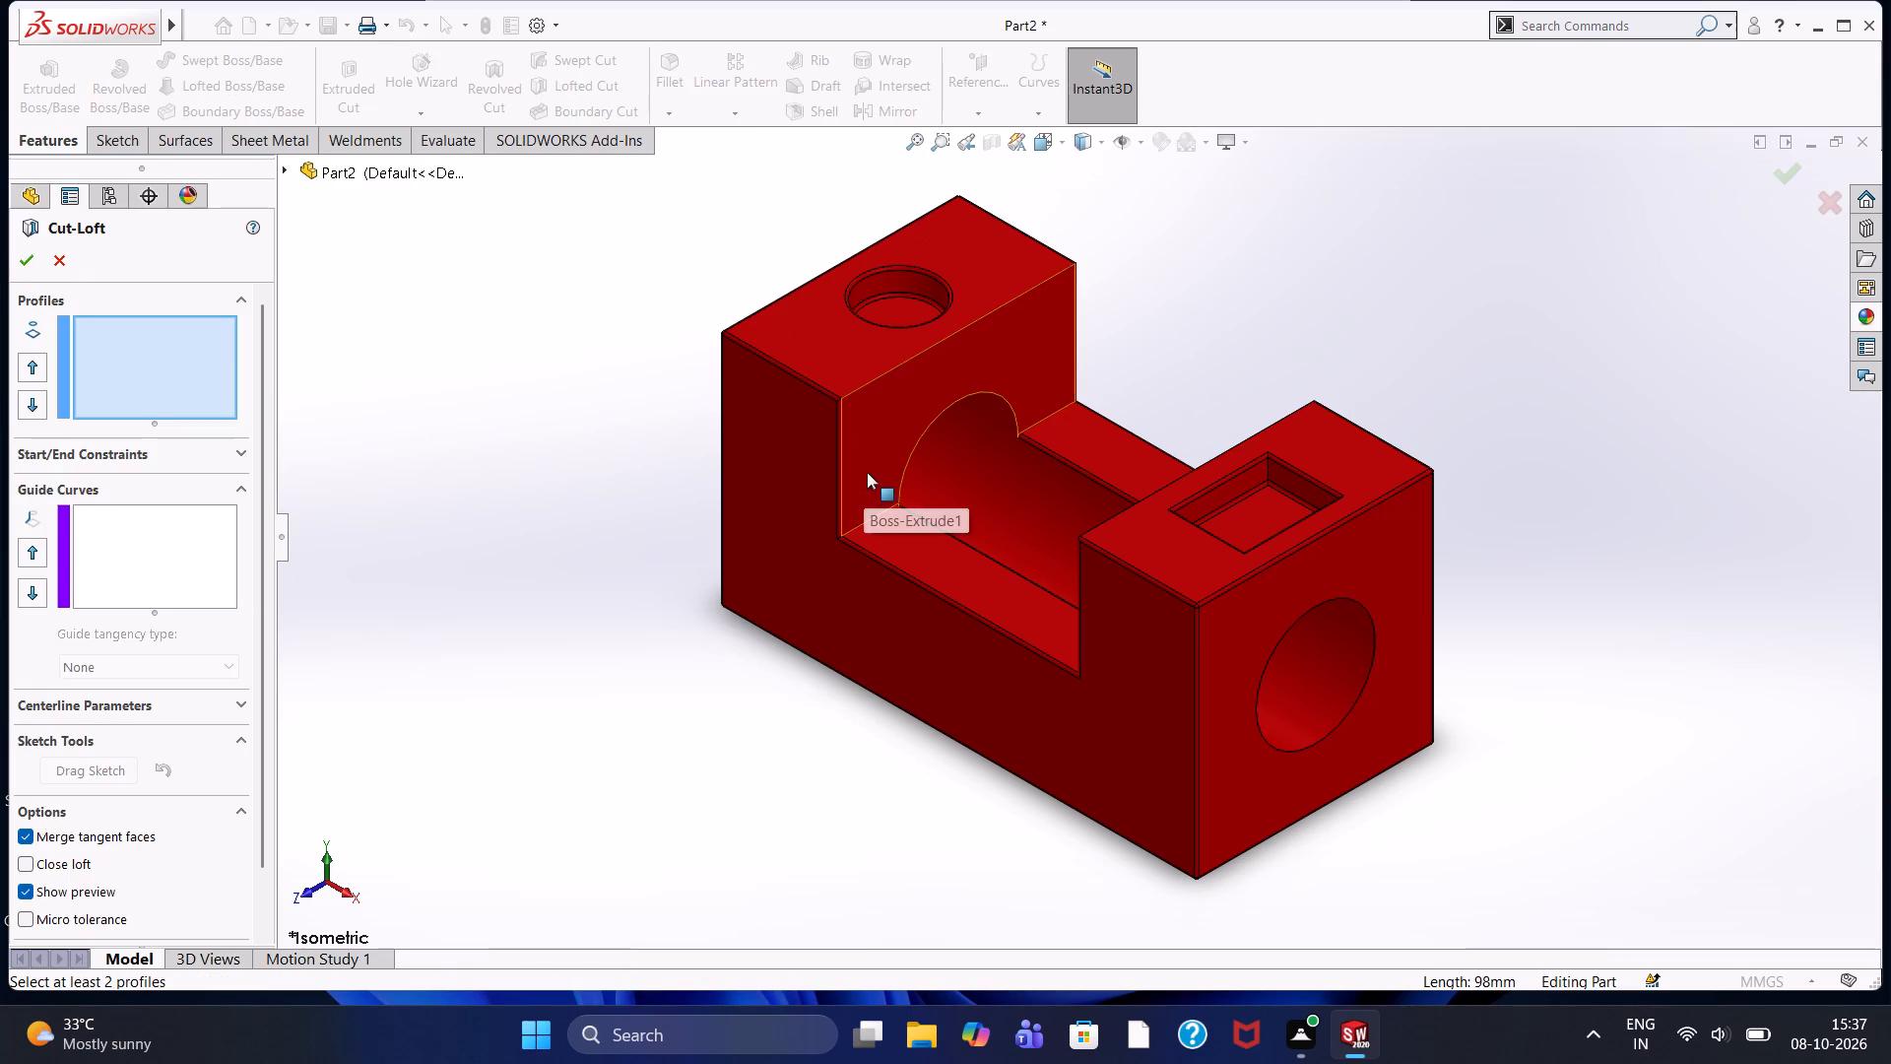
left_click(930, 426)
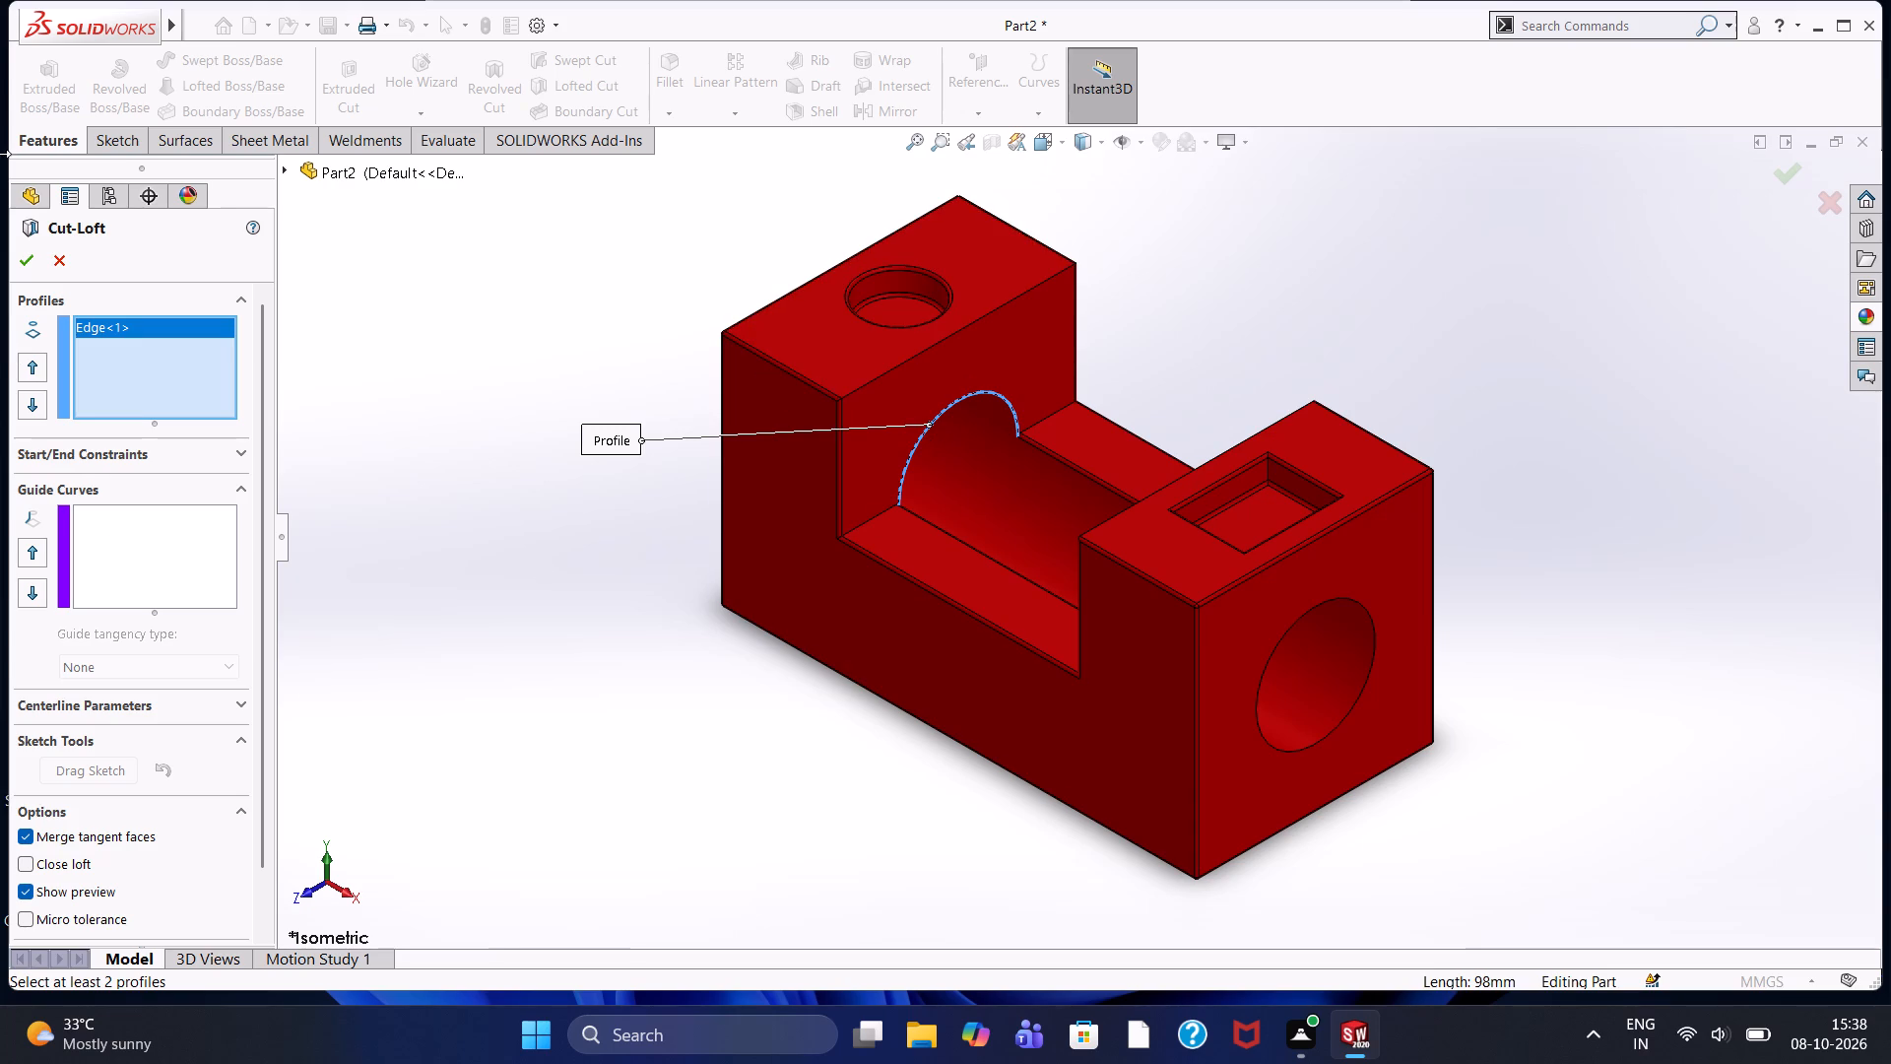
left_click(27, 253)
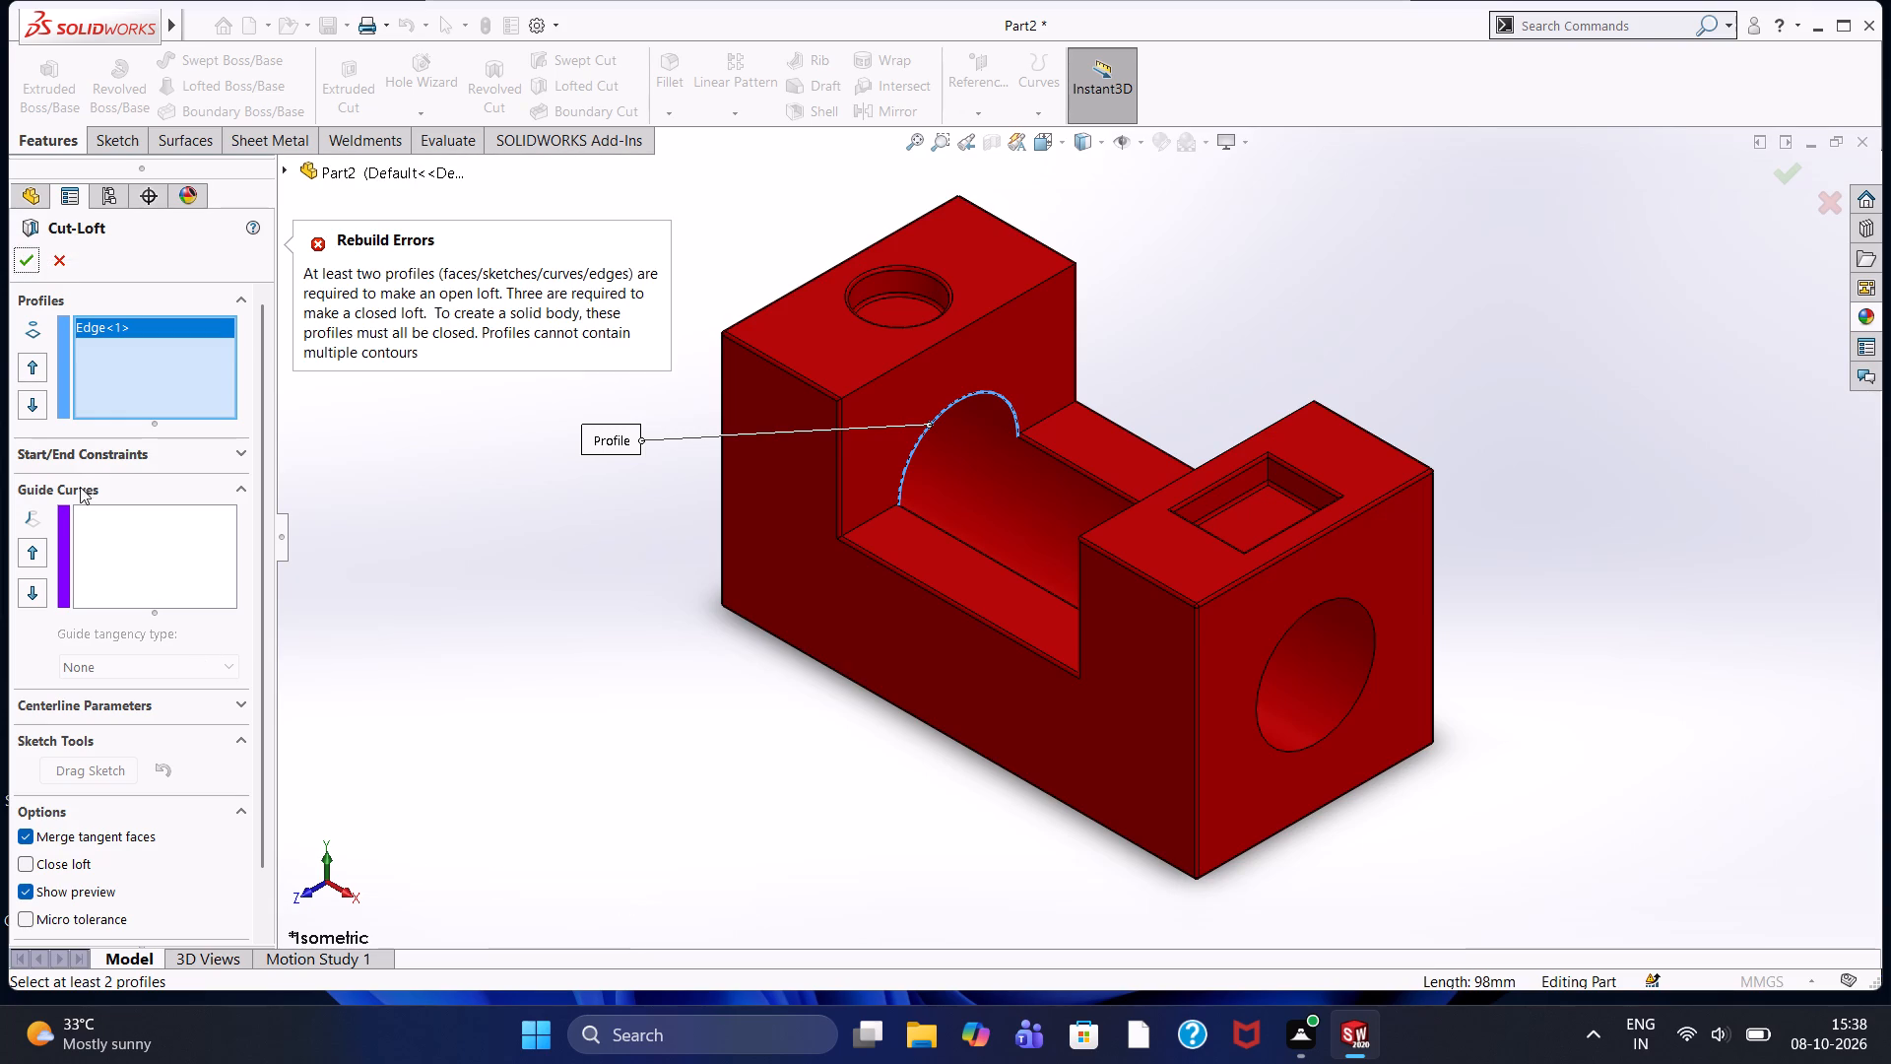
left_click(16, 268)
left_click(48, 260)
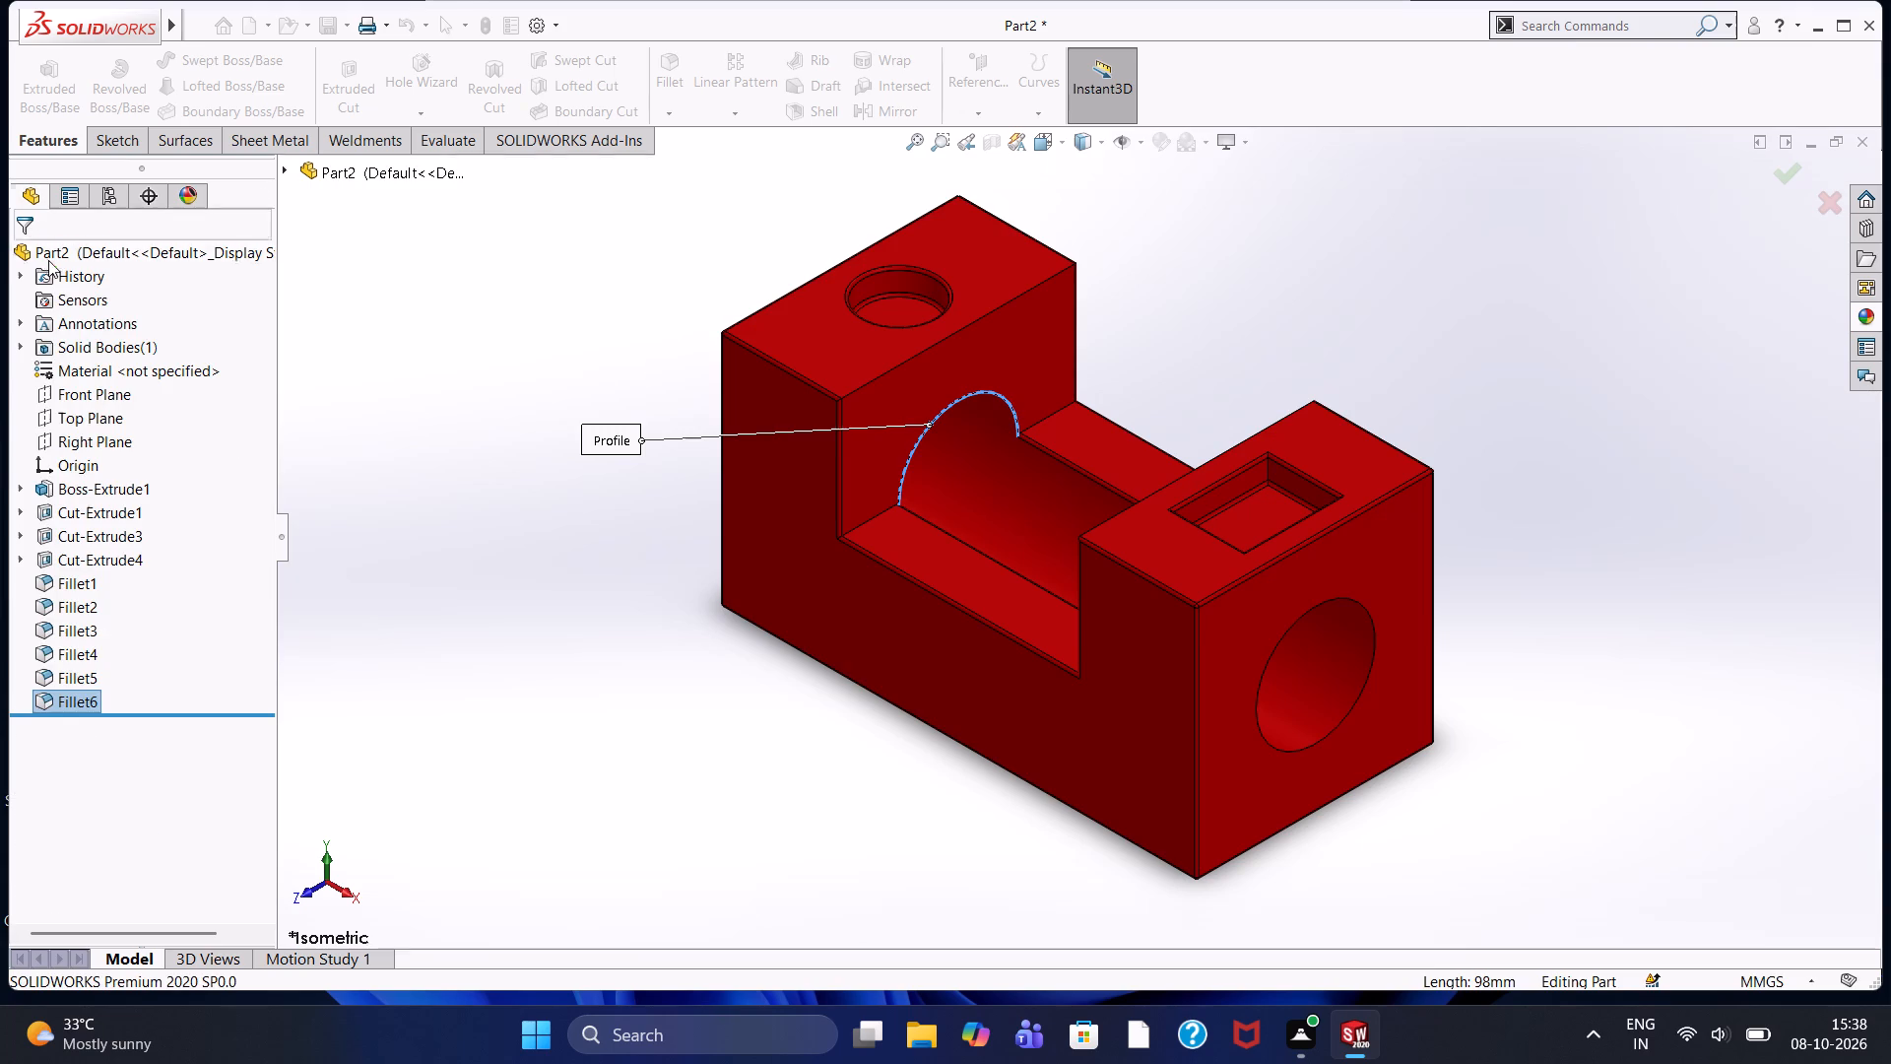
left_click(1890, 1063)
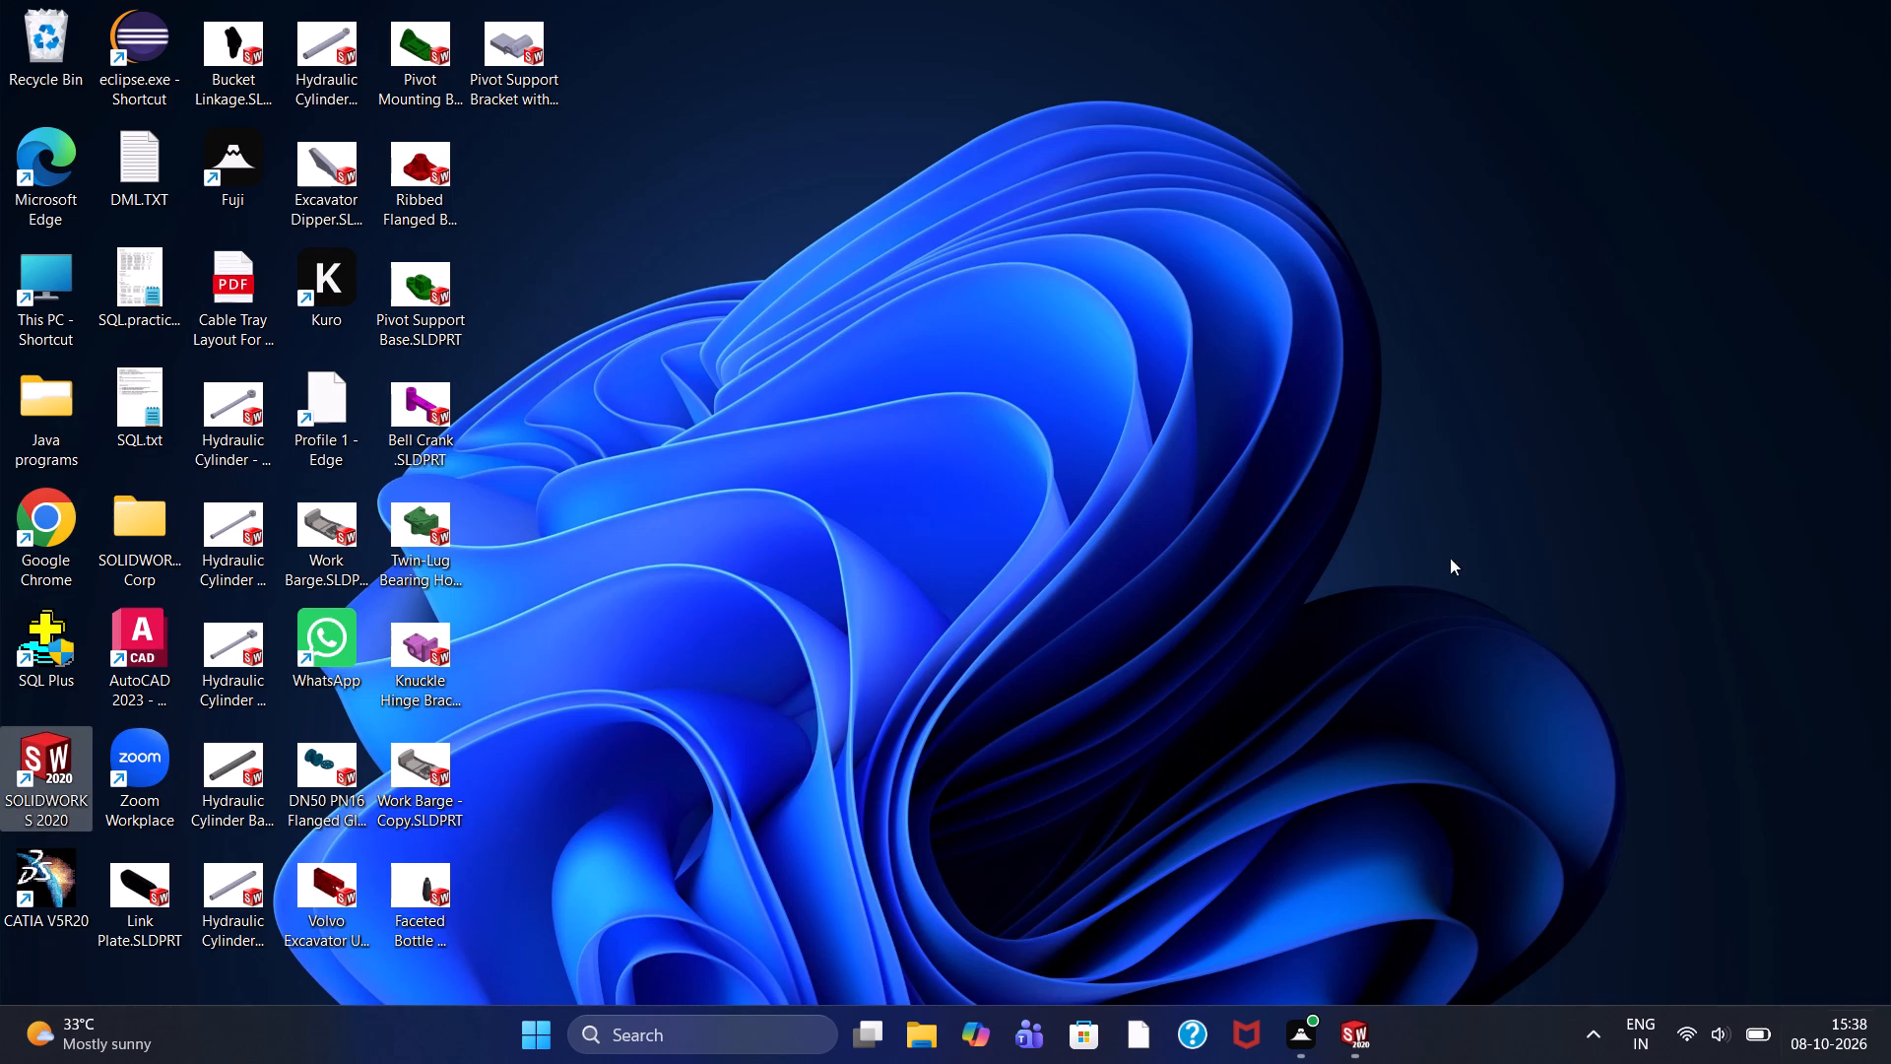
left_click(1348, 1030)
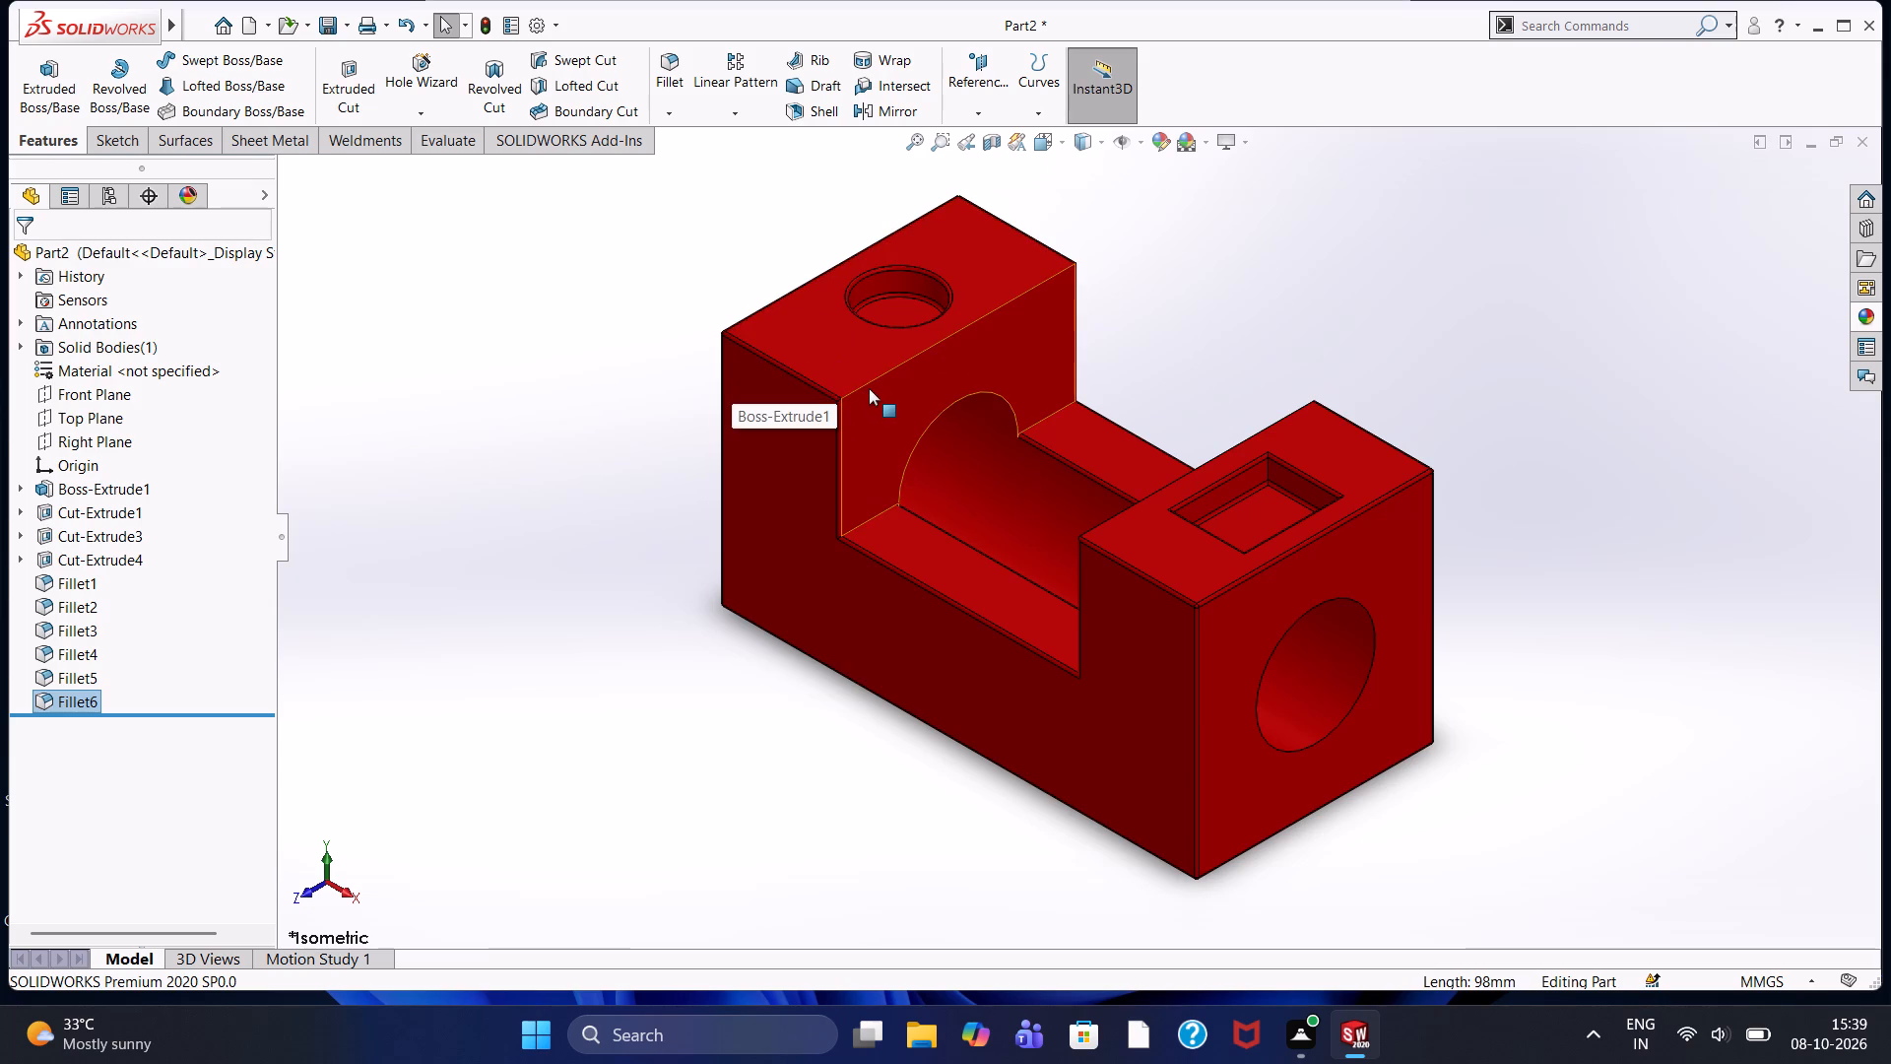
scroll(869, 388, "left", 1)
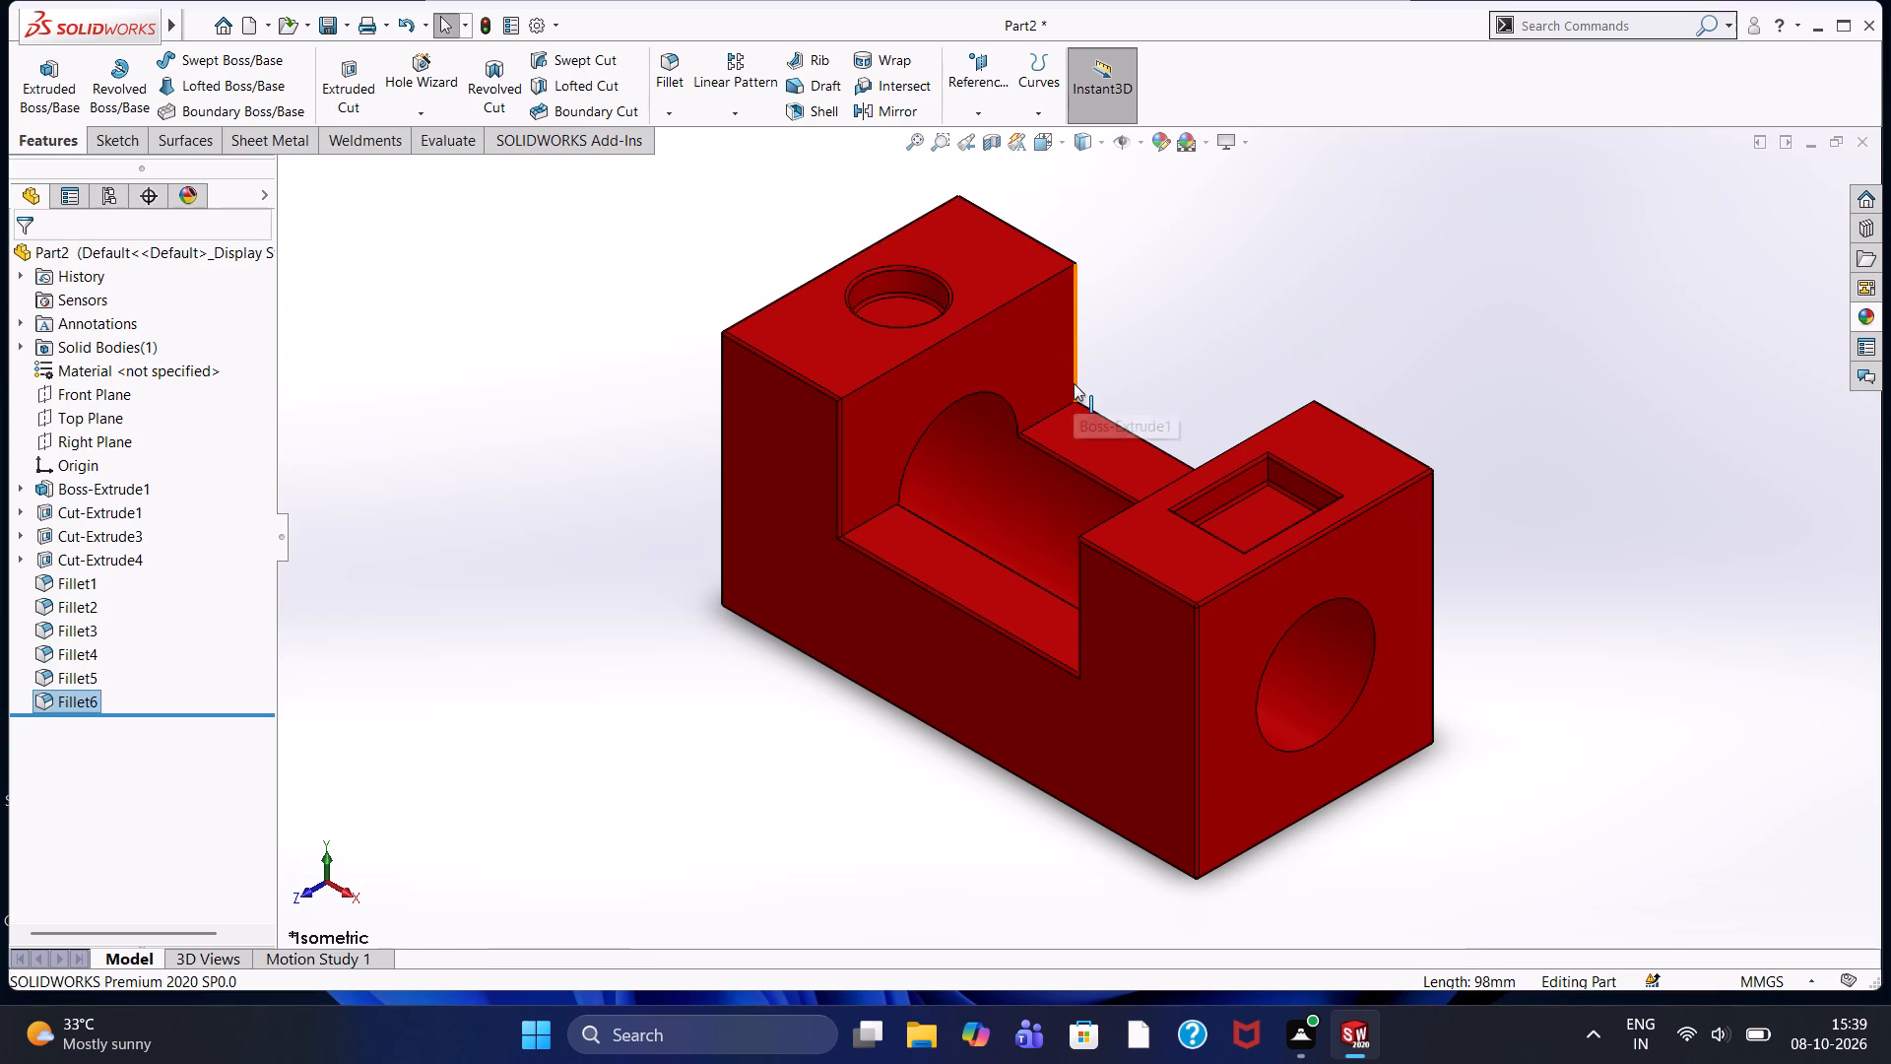
Fillet the bore's arc edge on the round-recess upright's inner wall and its circular edge on the rectangular-recess end face with a 3 mm radius.
left_click(661, 62)
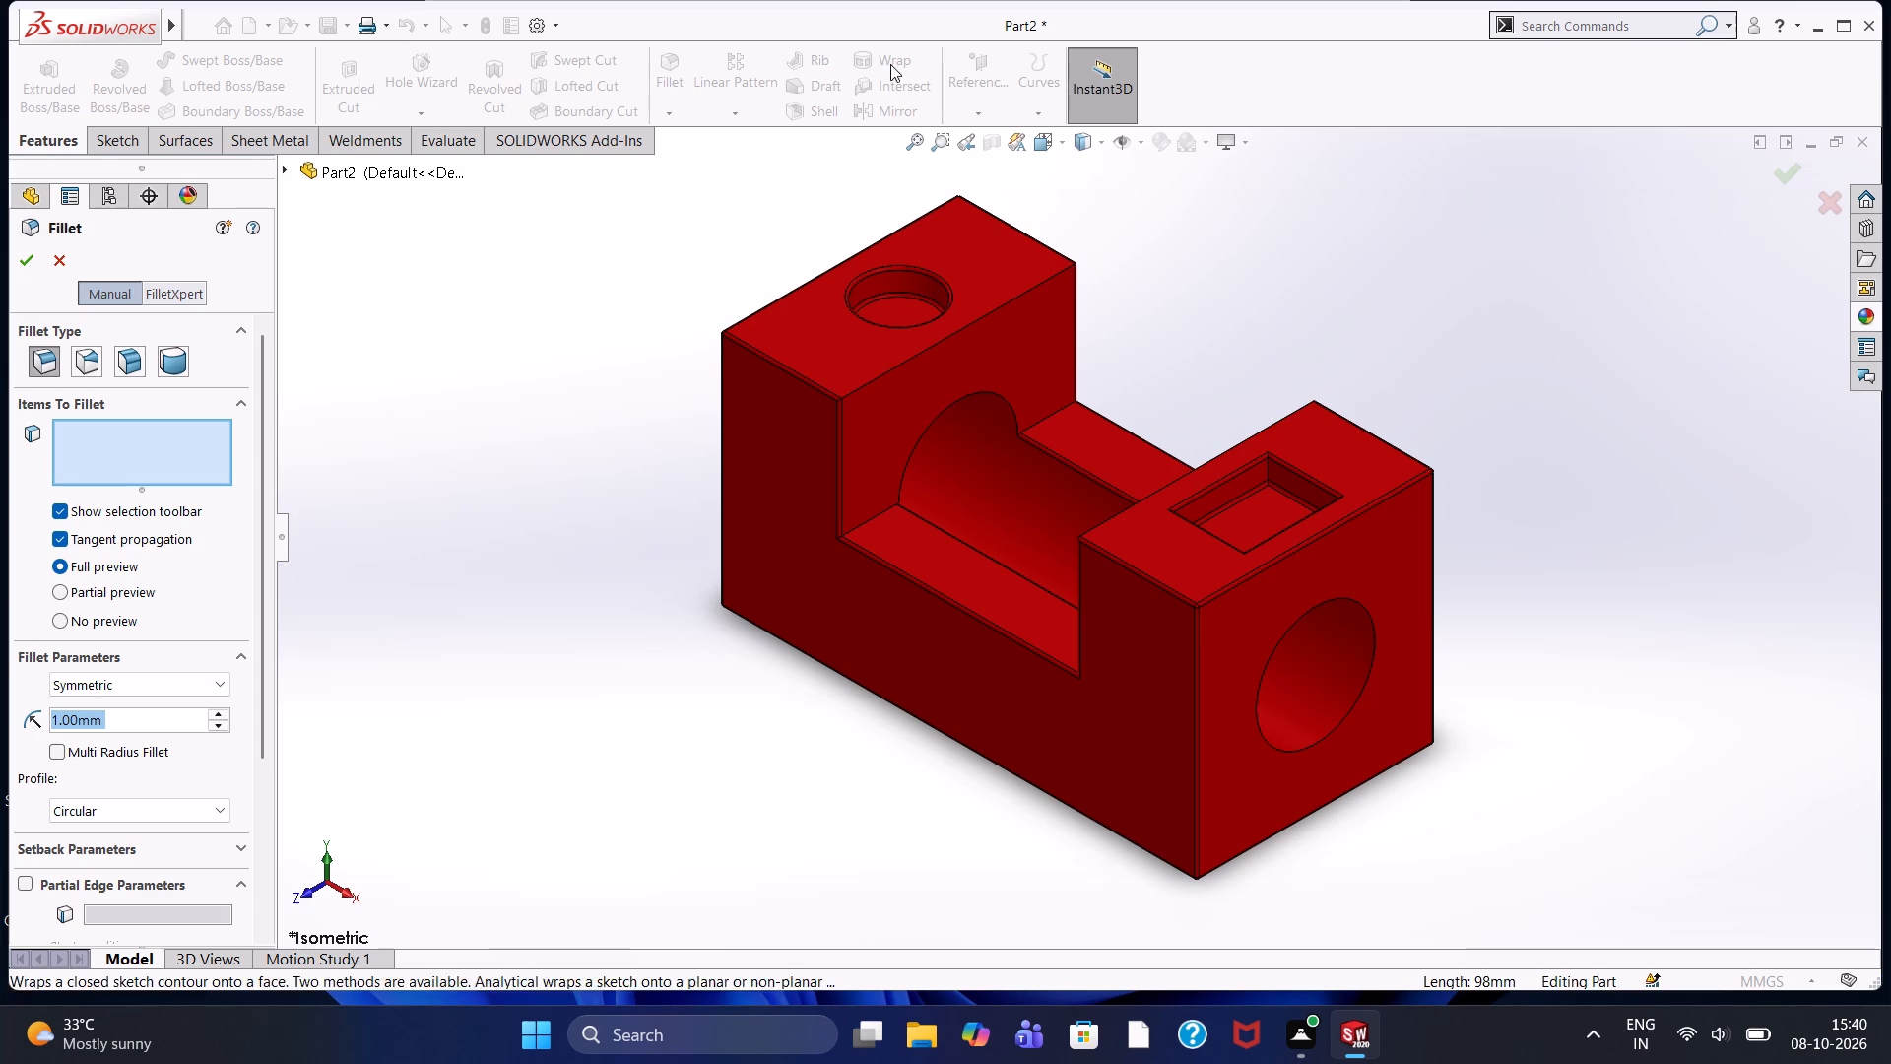
left_click(602, 238)
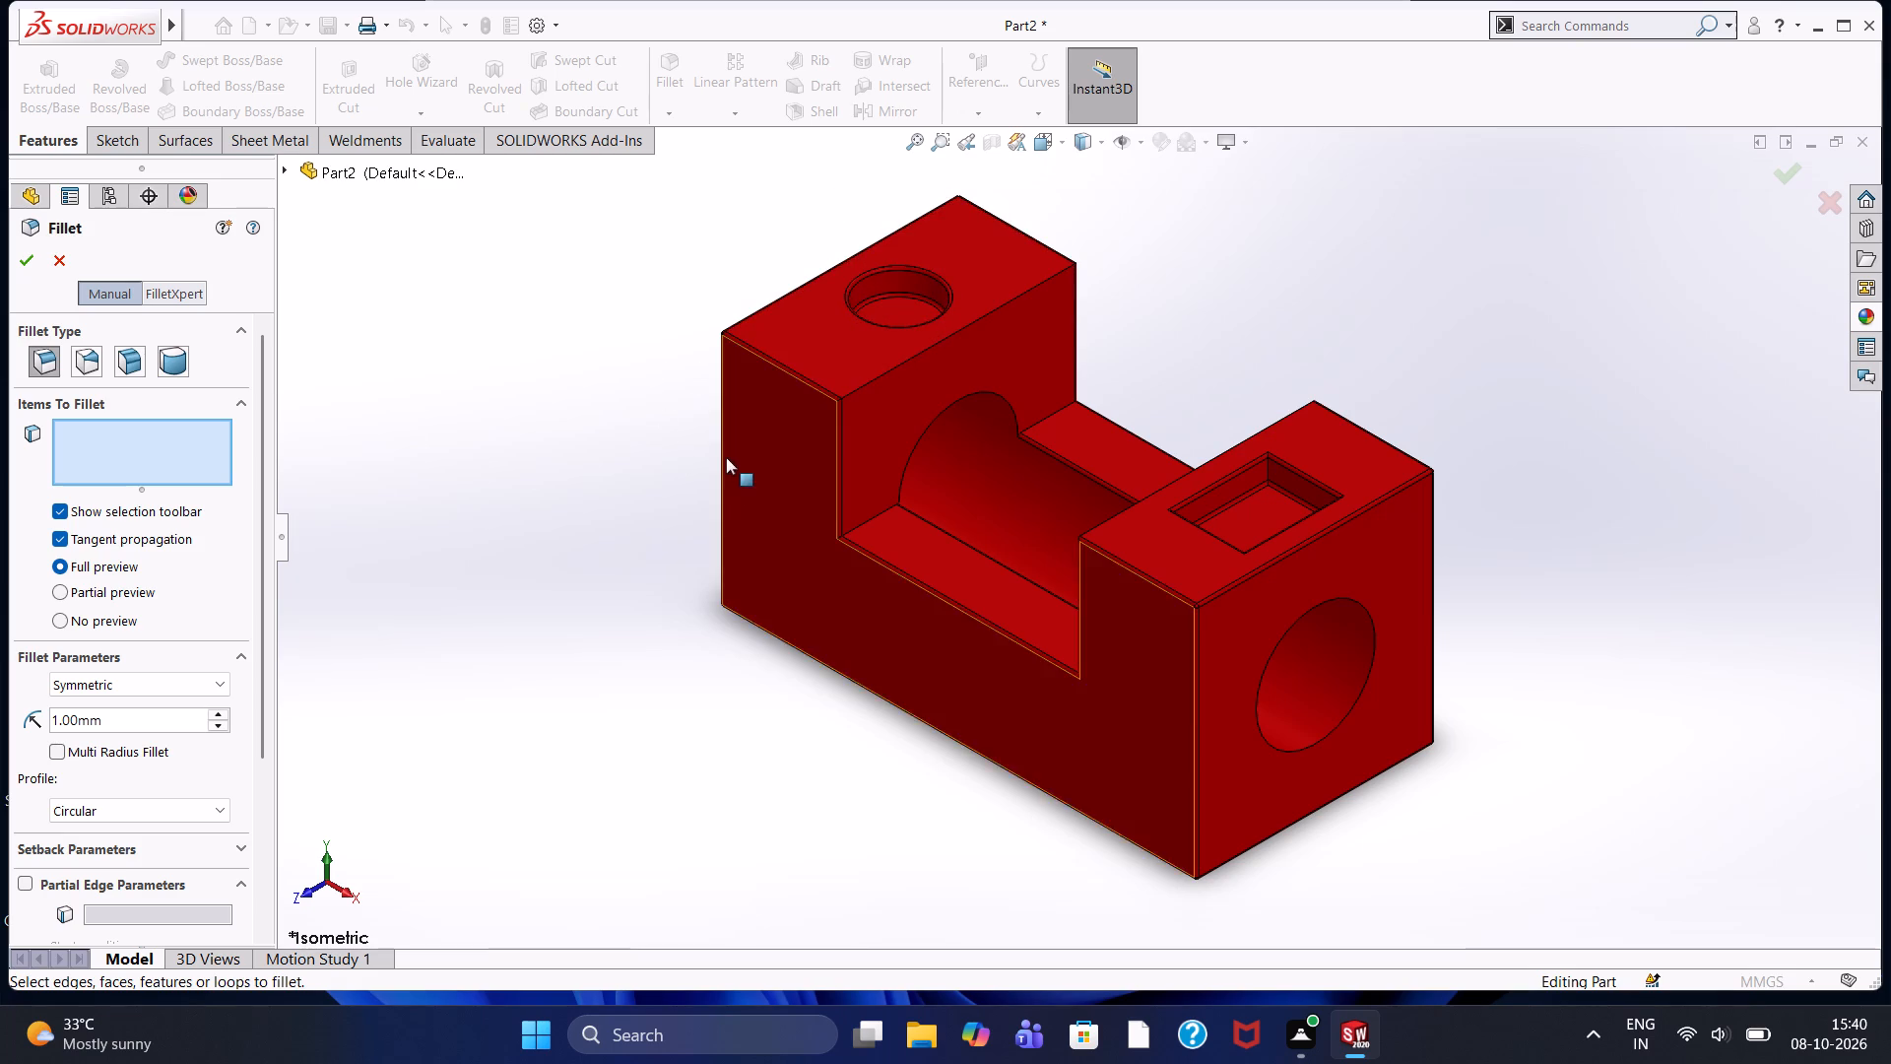
left_click(679, 375)
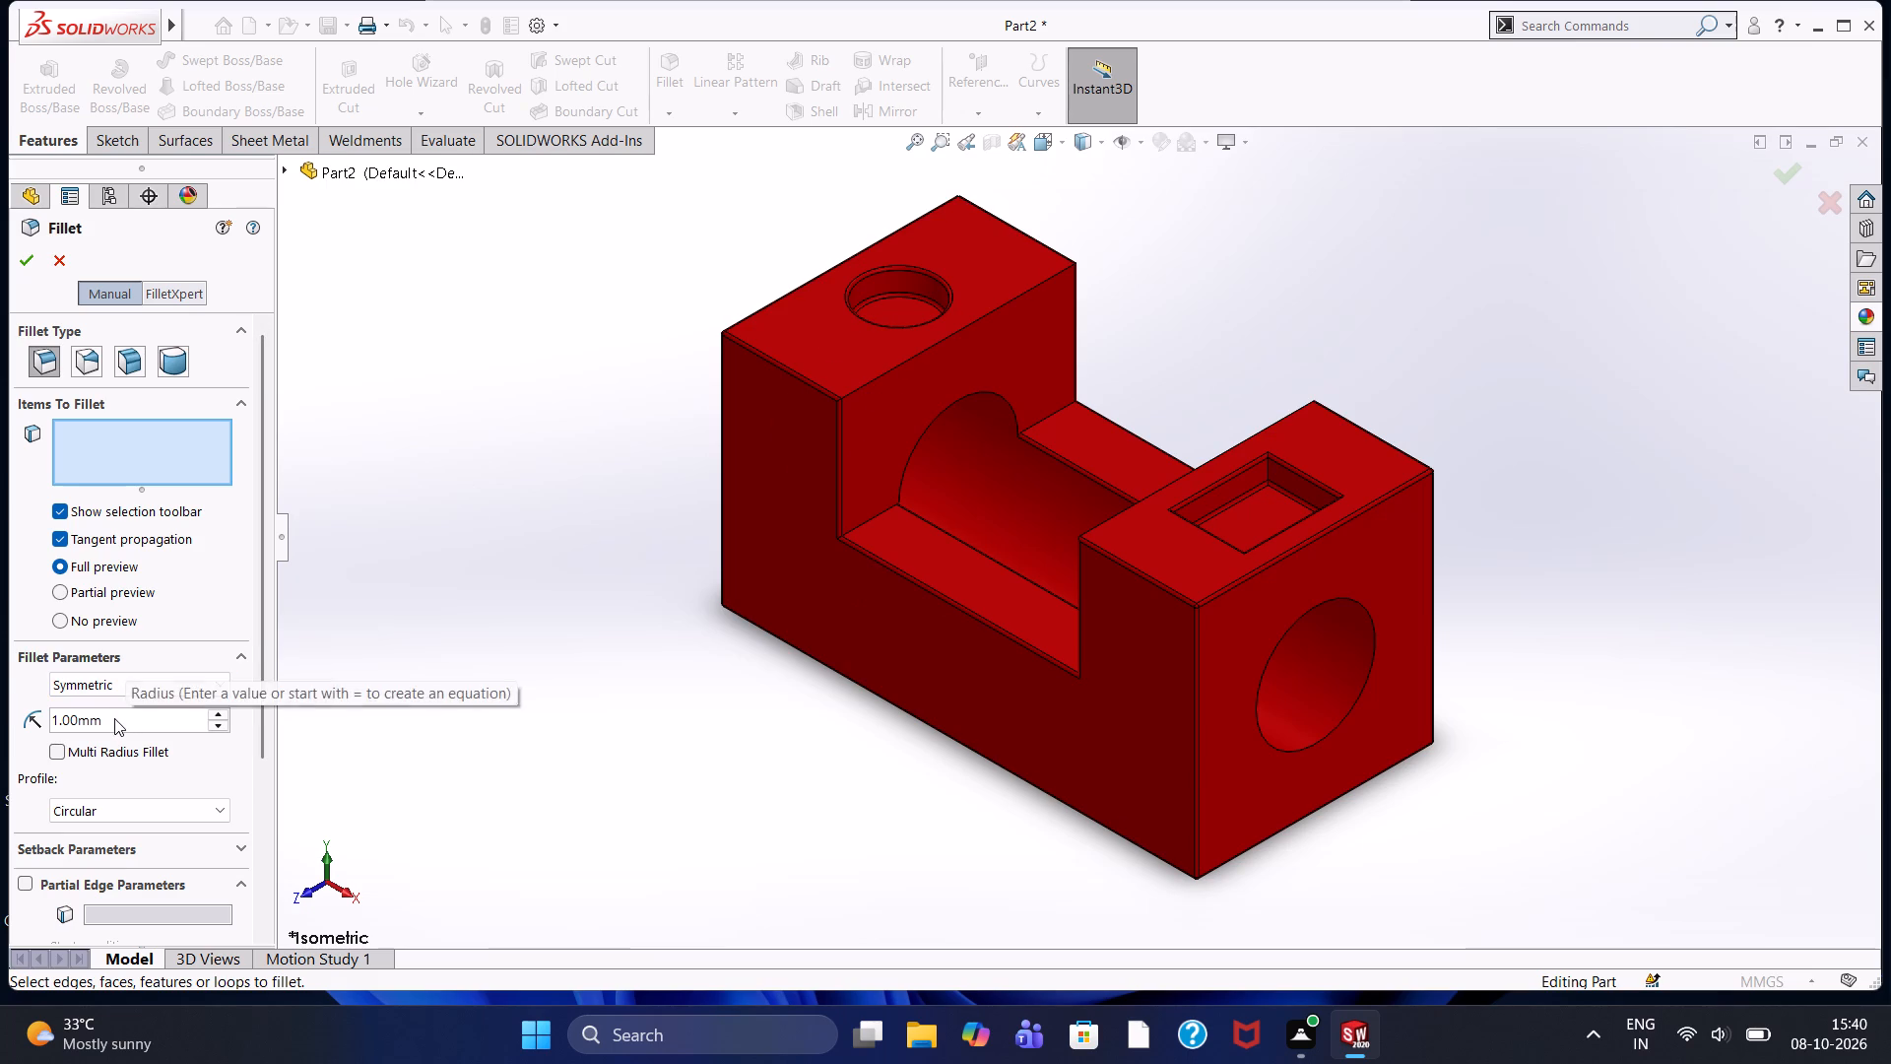
left_click(217, 711)
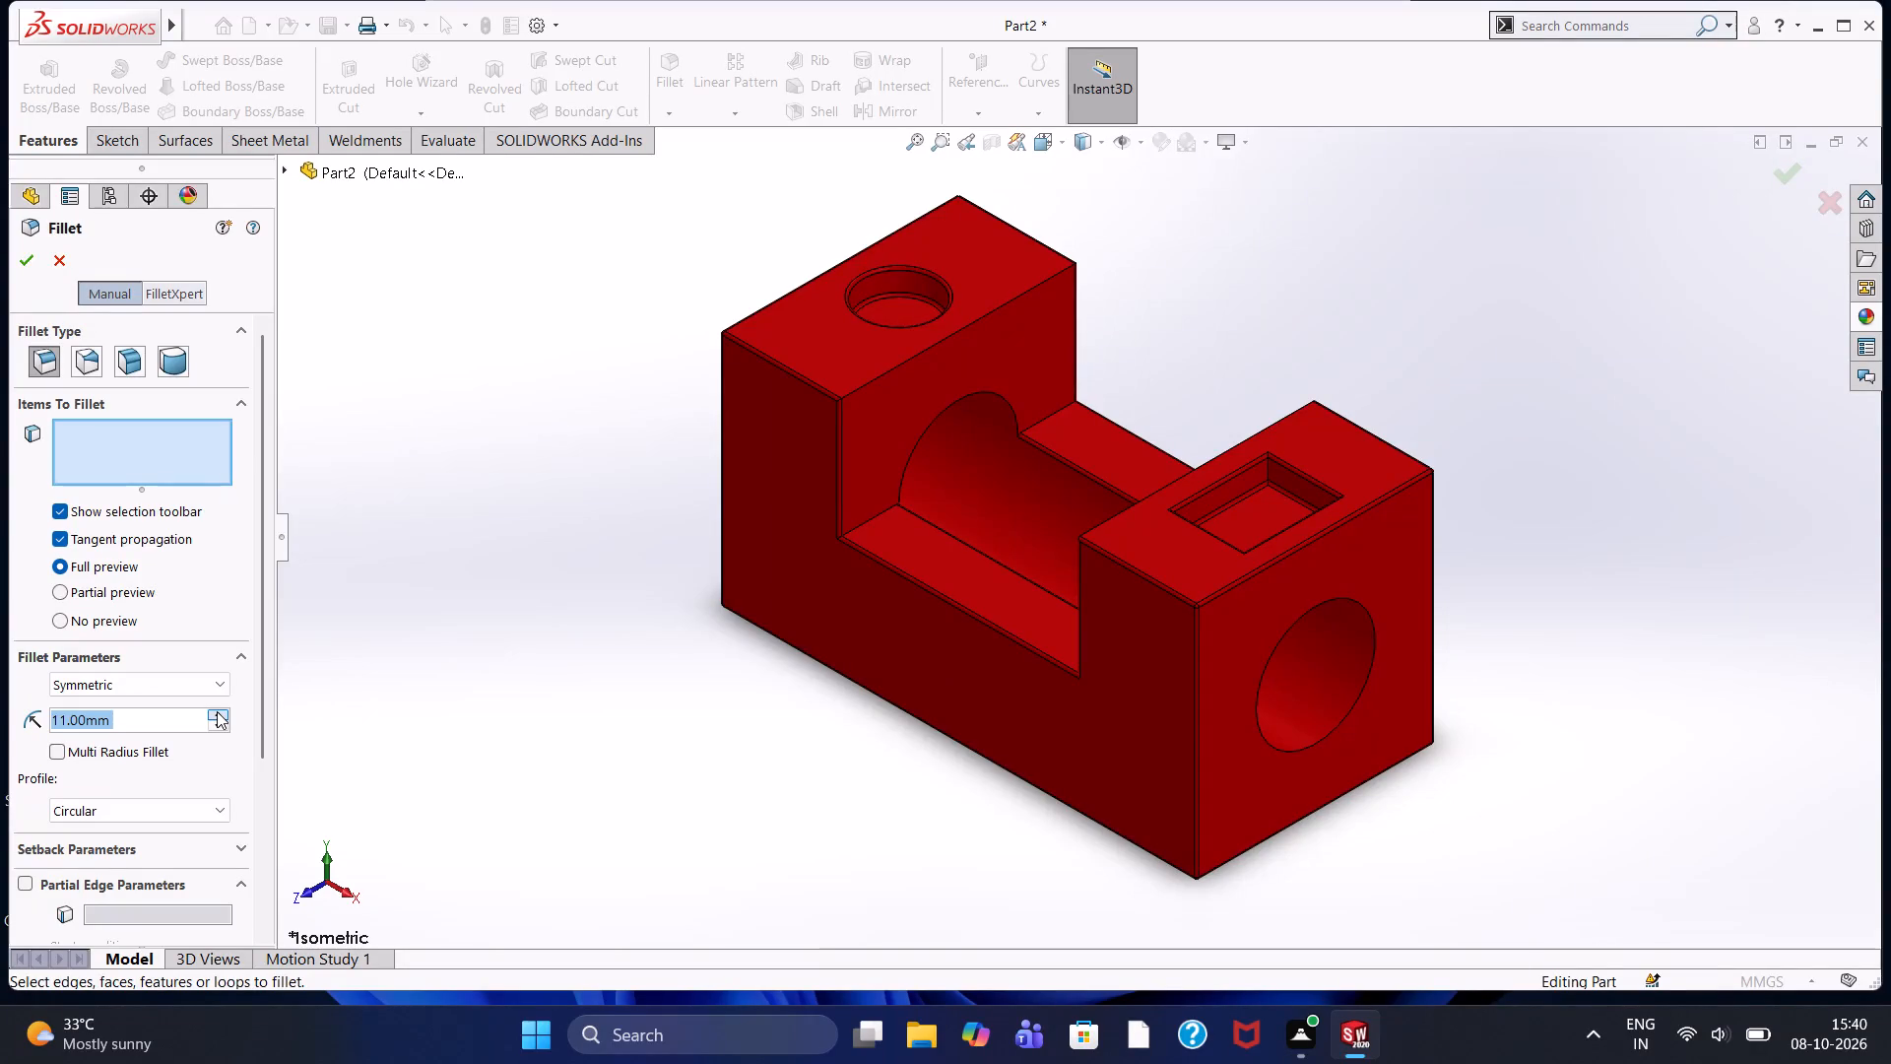
key("3")
key("Return")
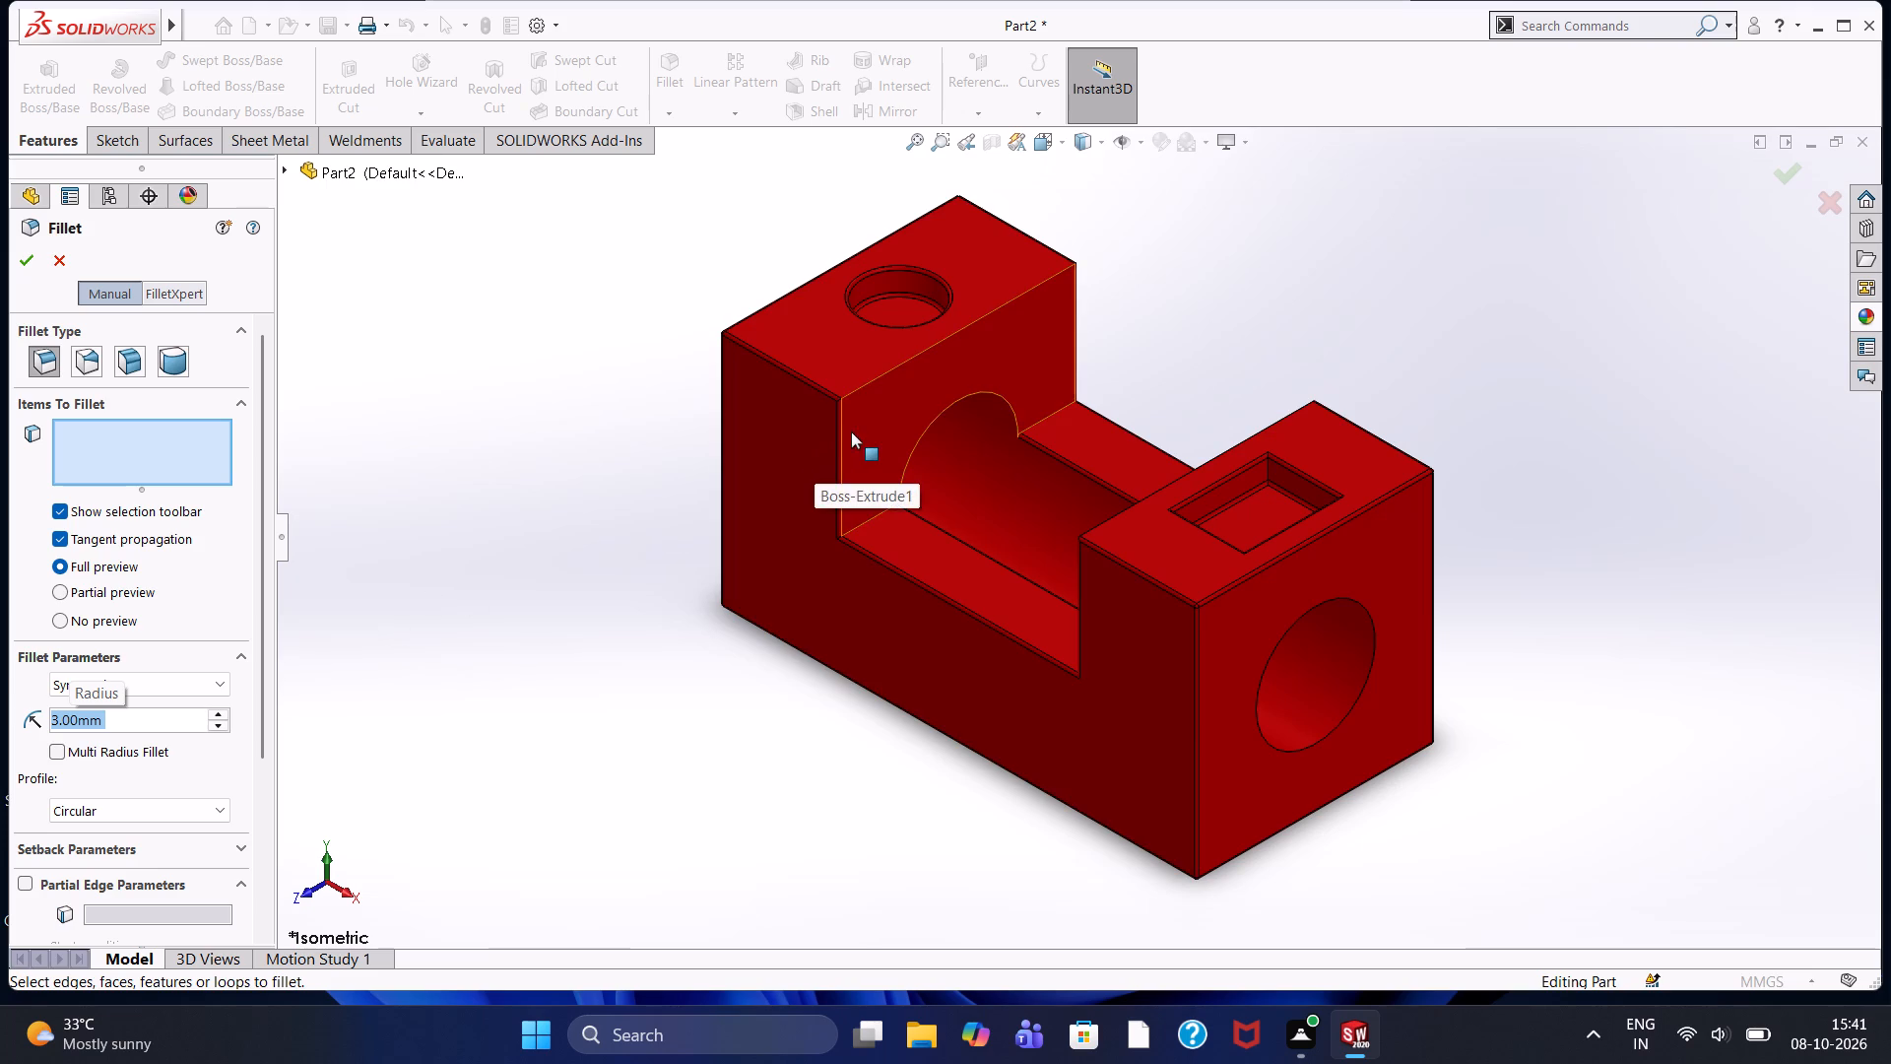
left_click(928, 429)
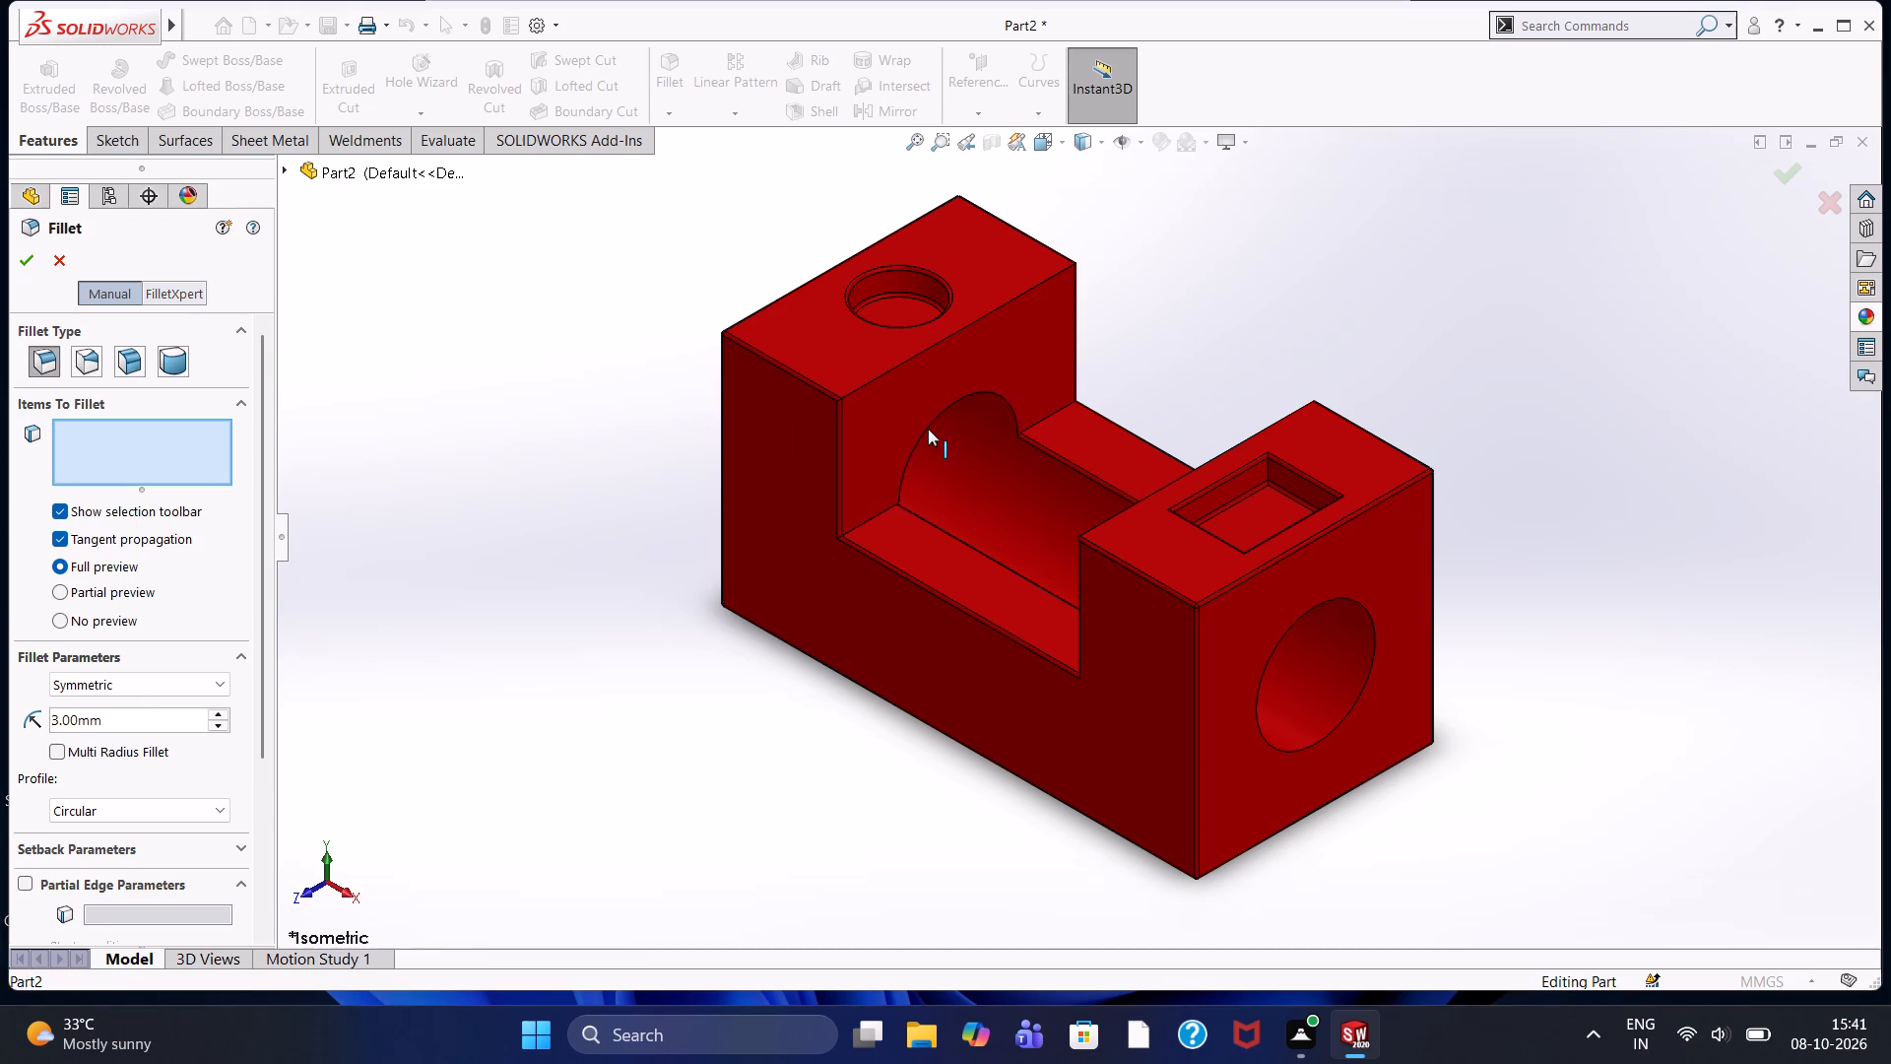
left_click(1295, 627)
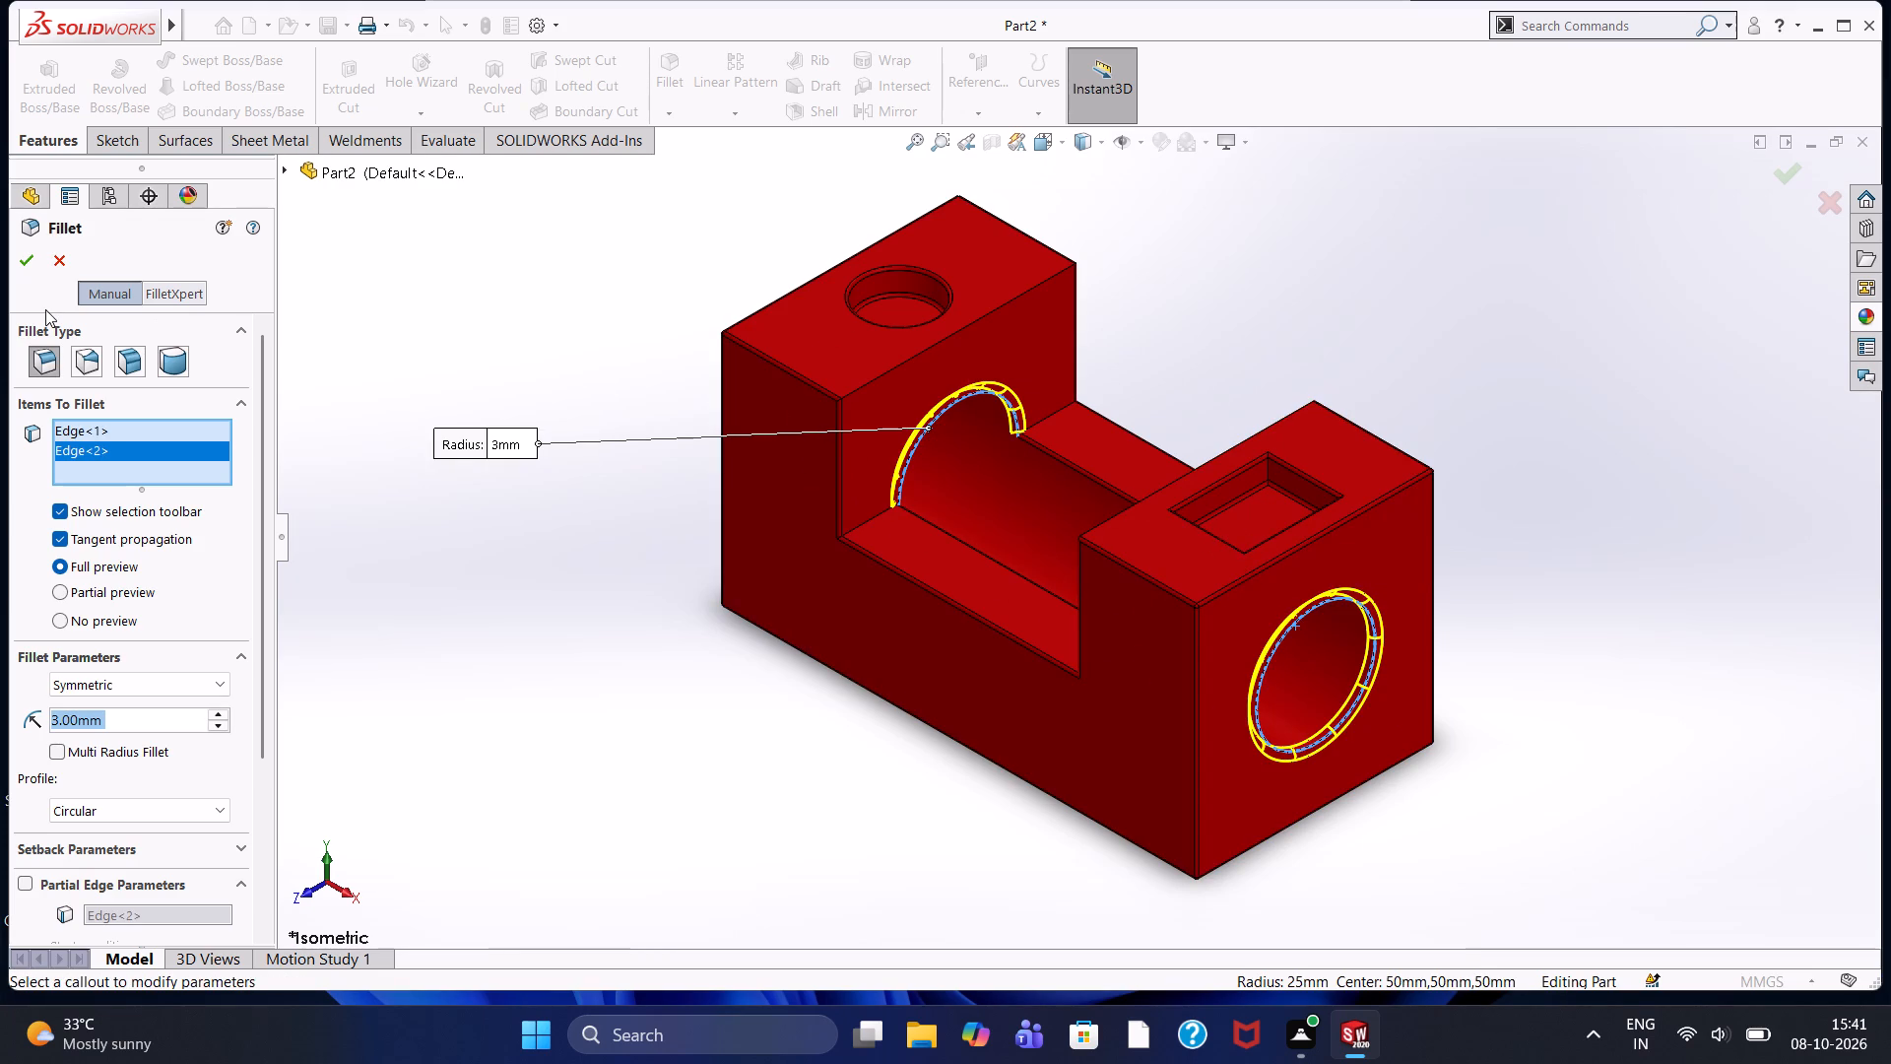
left_click(24, 263)
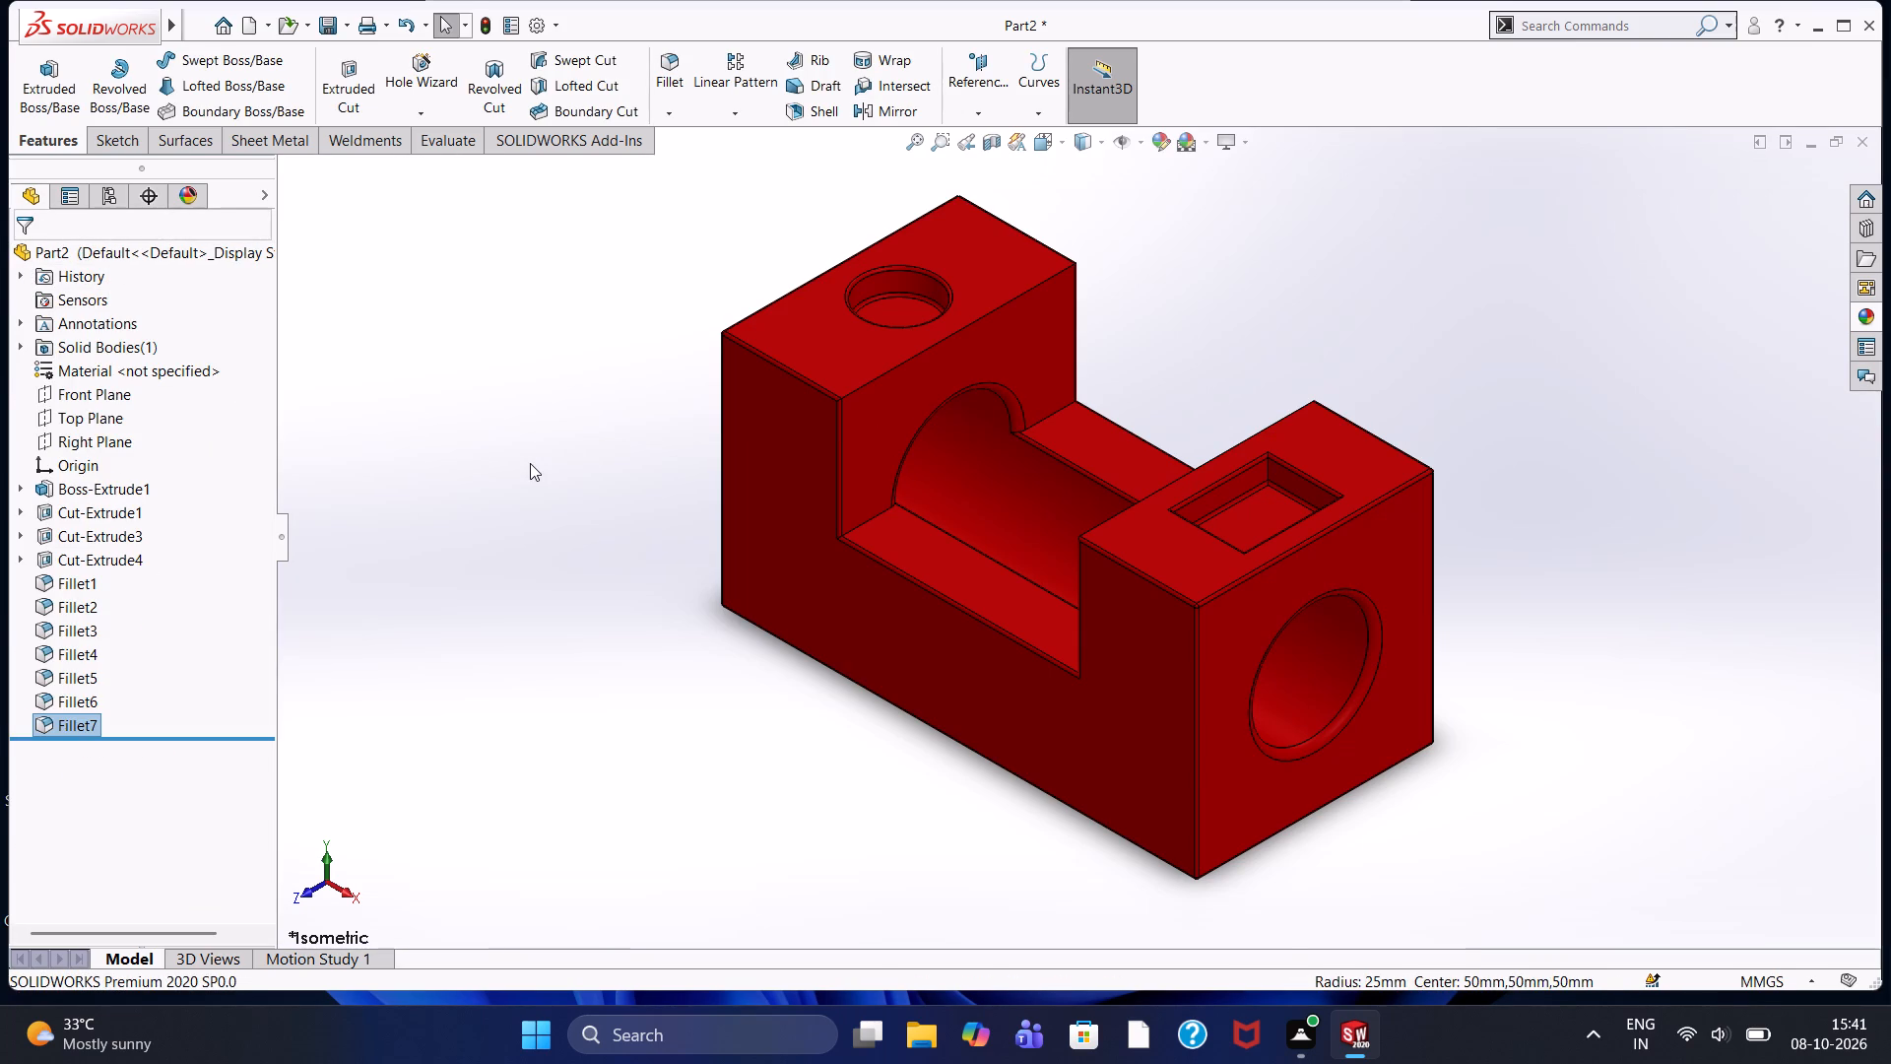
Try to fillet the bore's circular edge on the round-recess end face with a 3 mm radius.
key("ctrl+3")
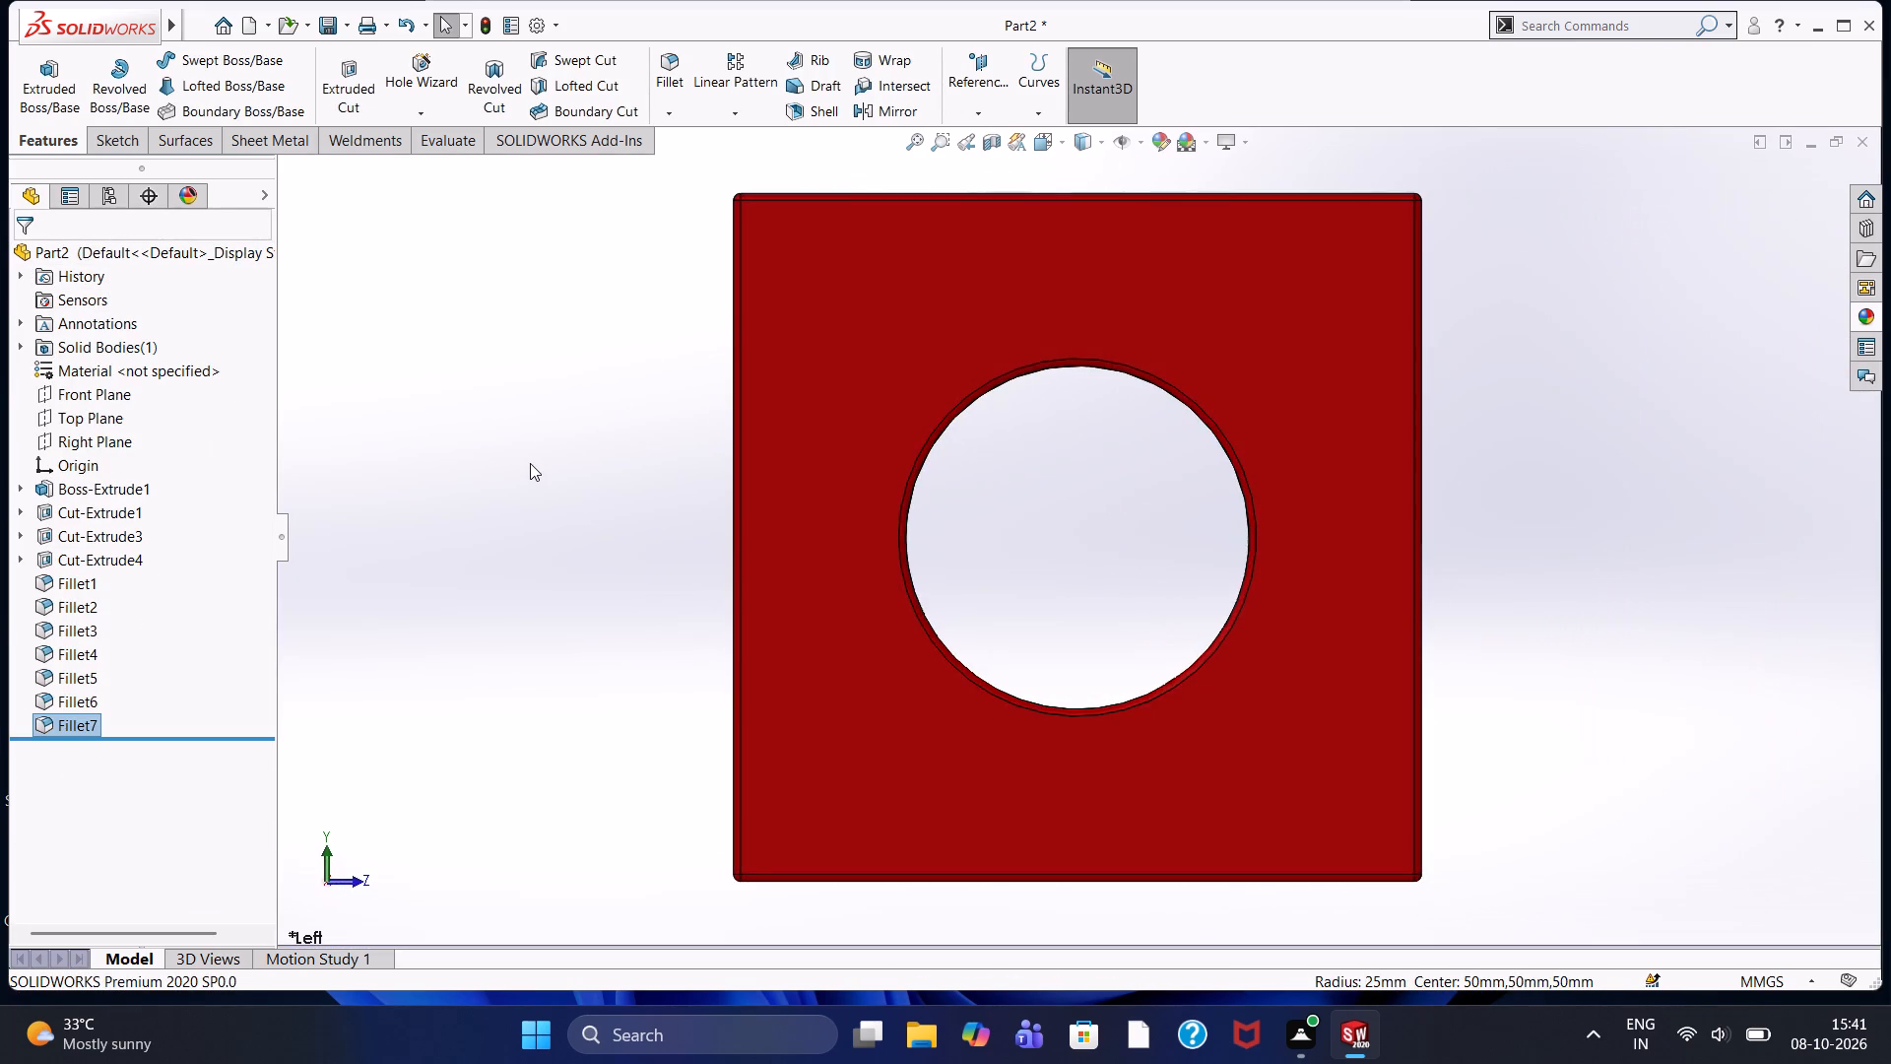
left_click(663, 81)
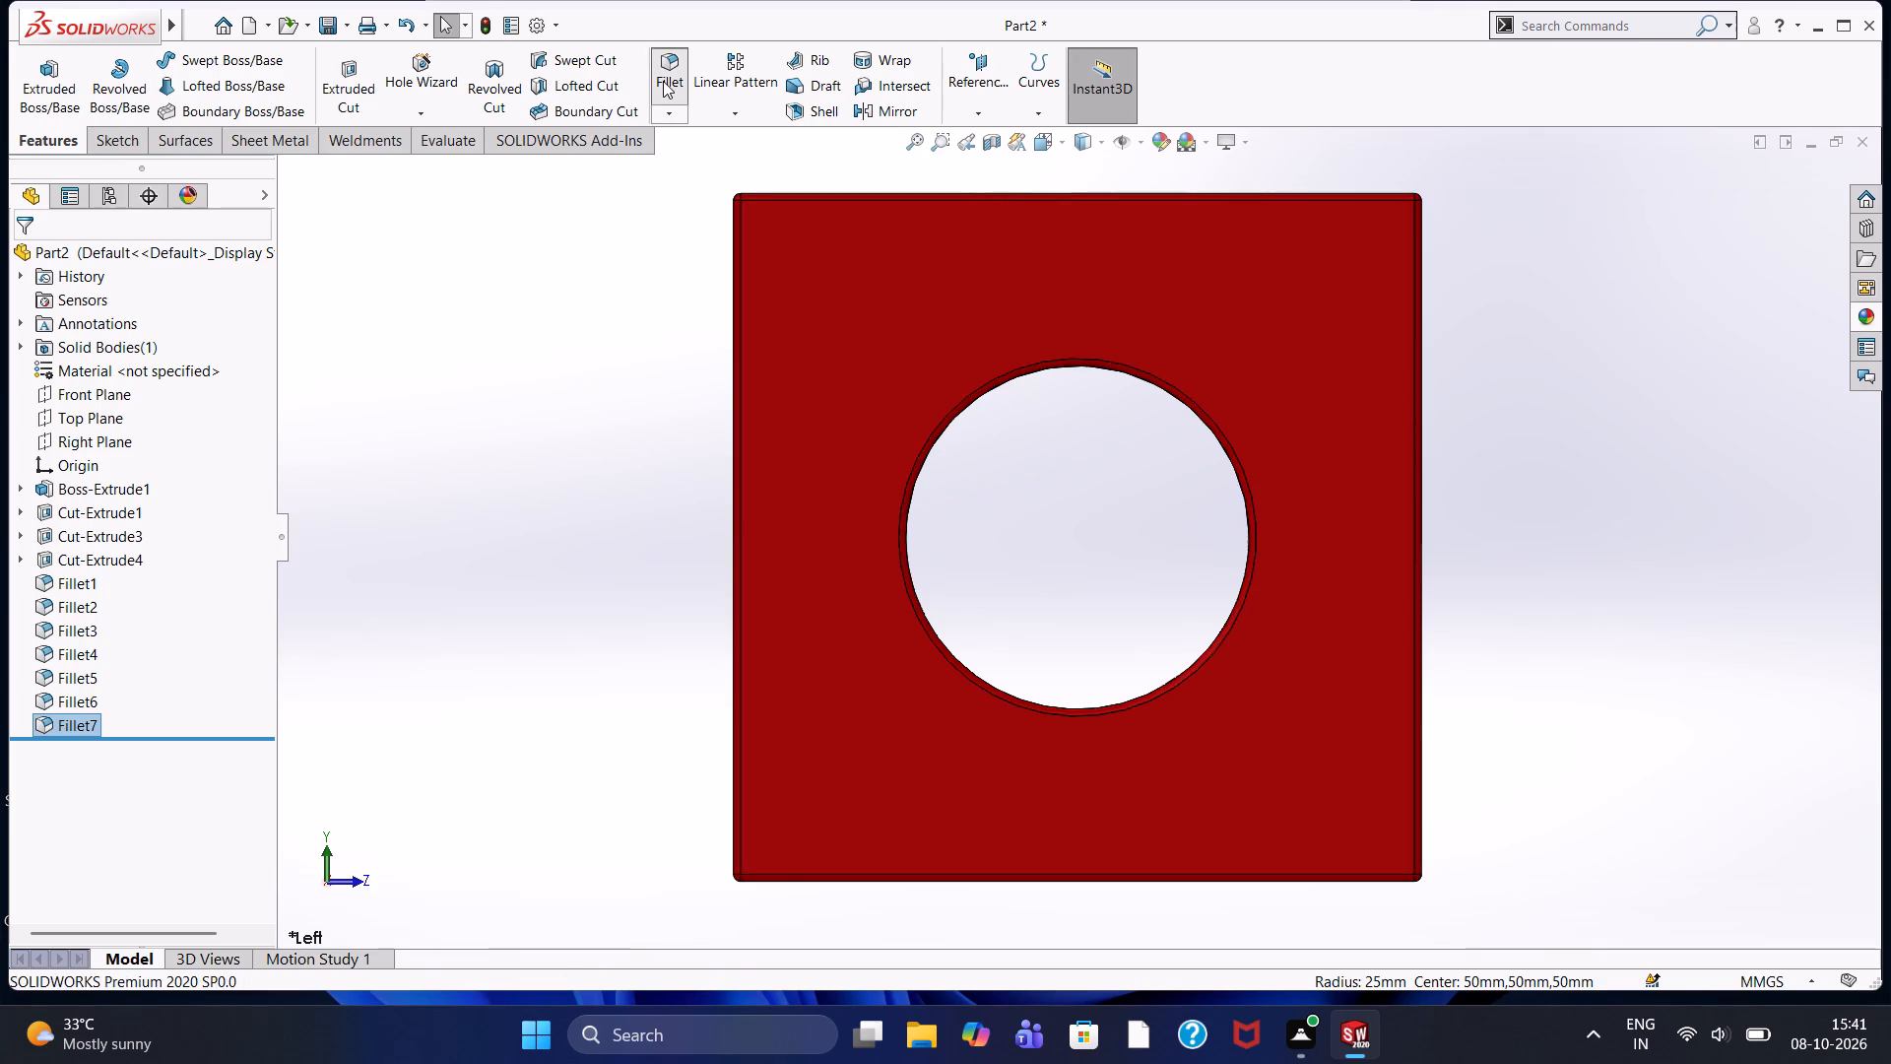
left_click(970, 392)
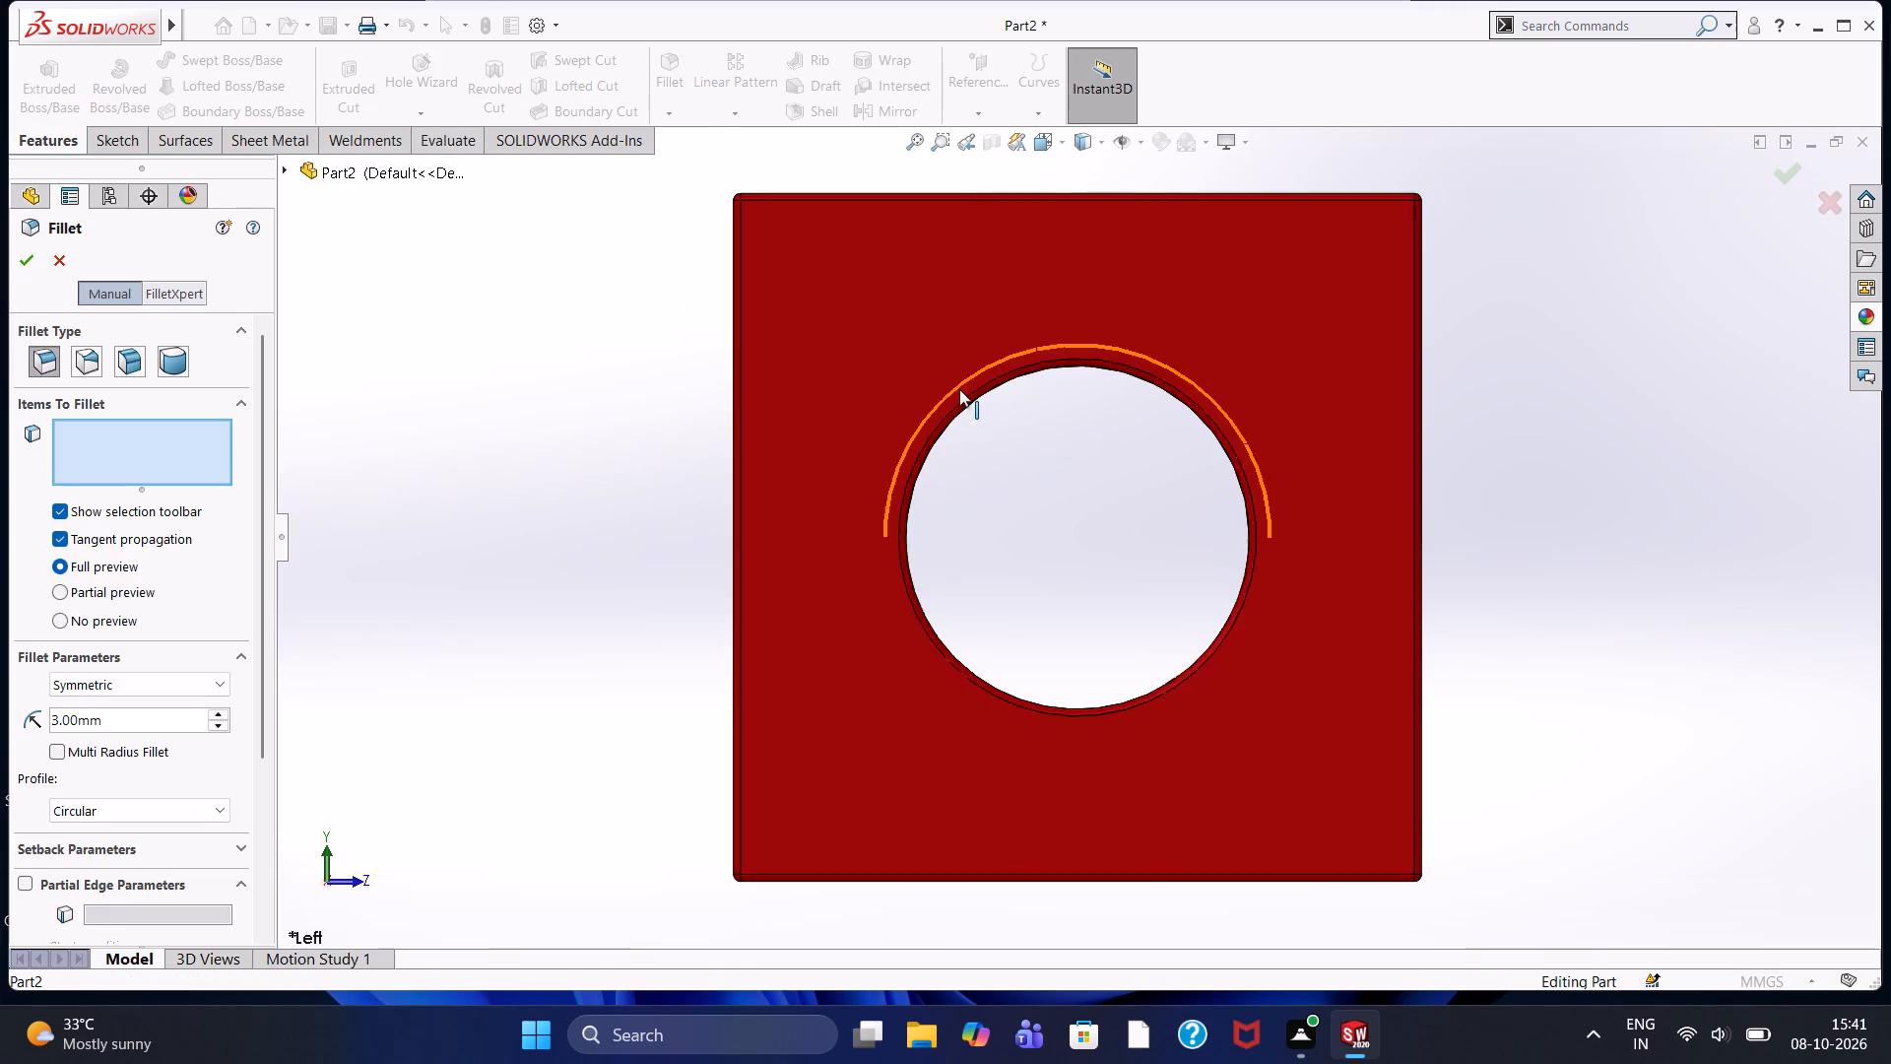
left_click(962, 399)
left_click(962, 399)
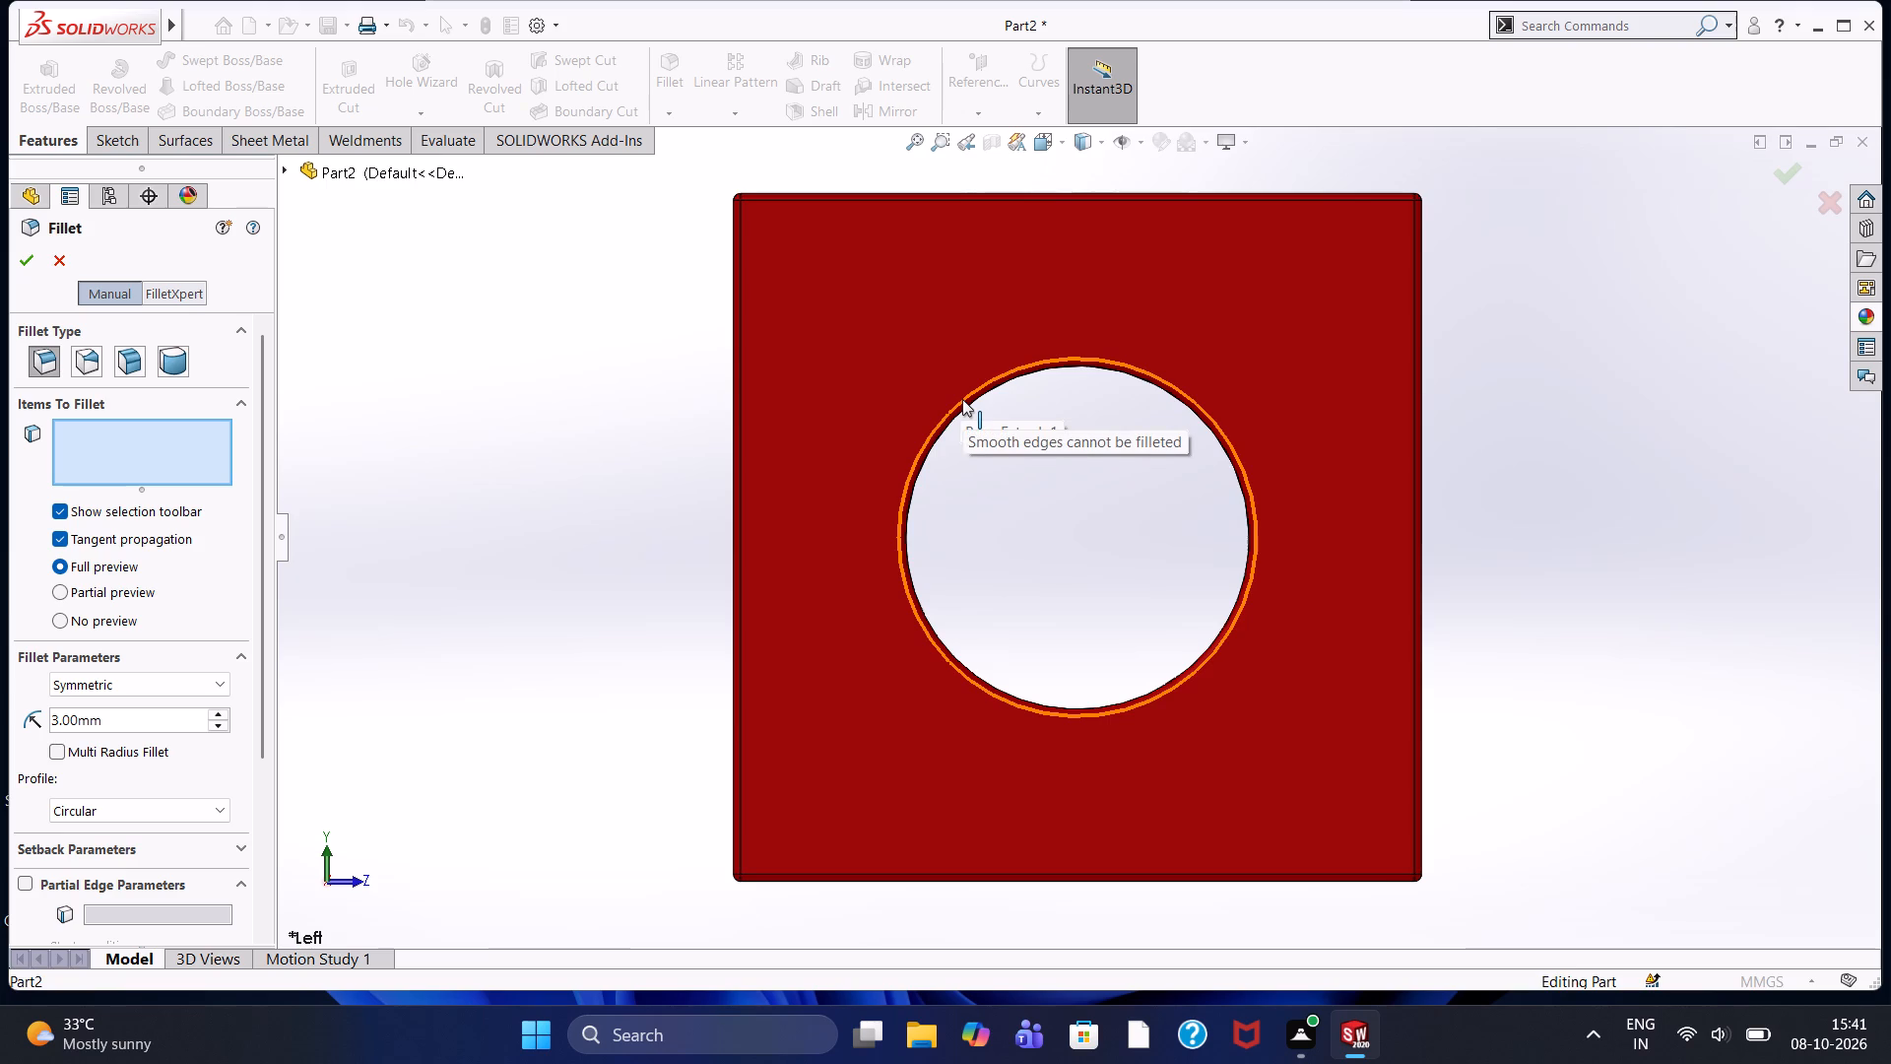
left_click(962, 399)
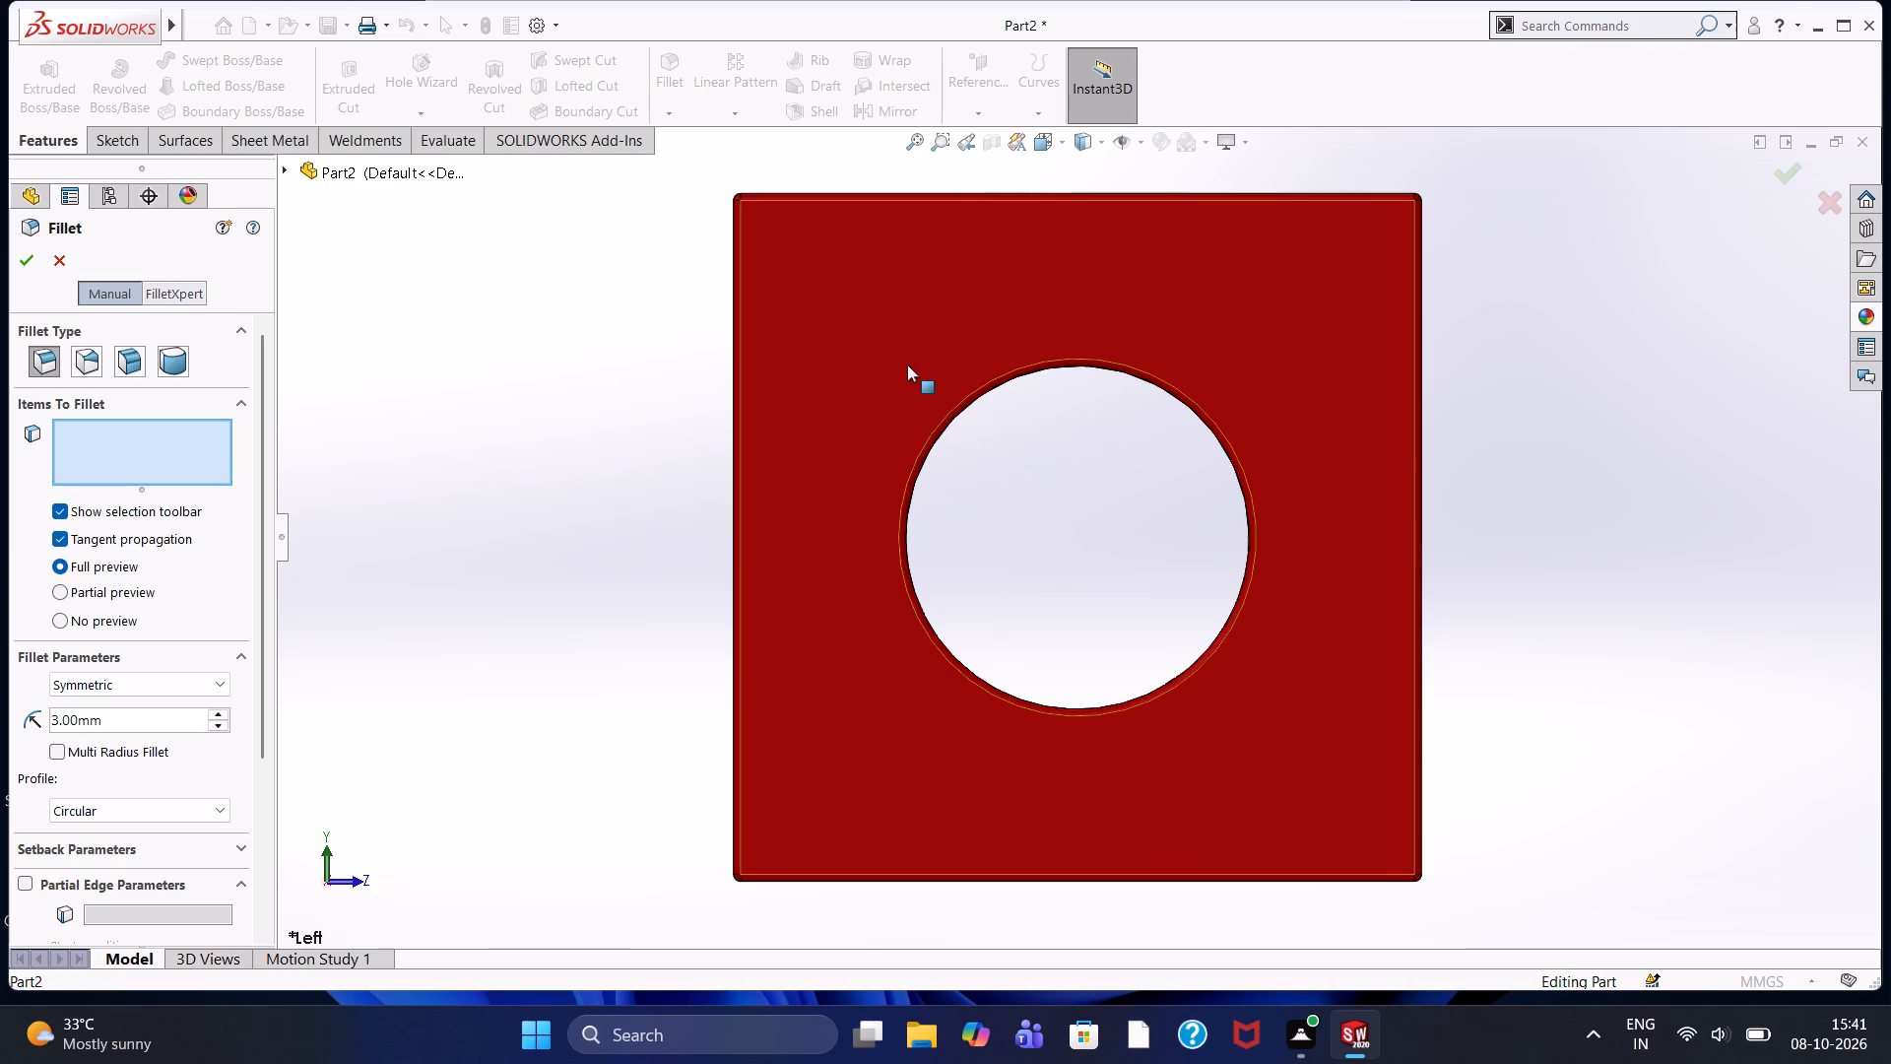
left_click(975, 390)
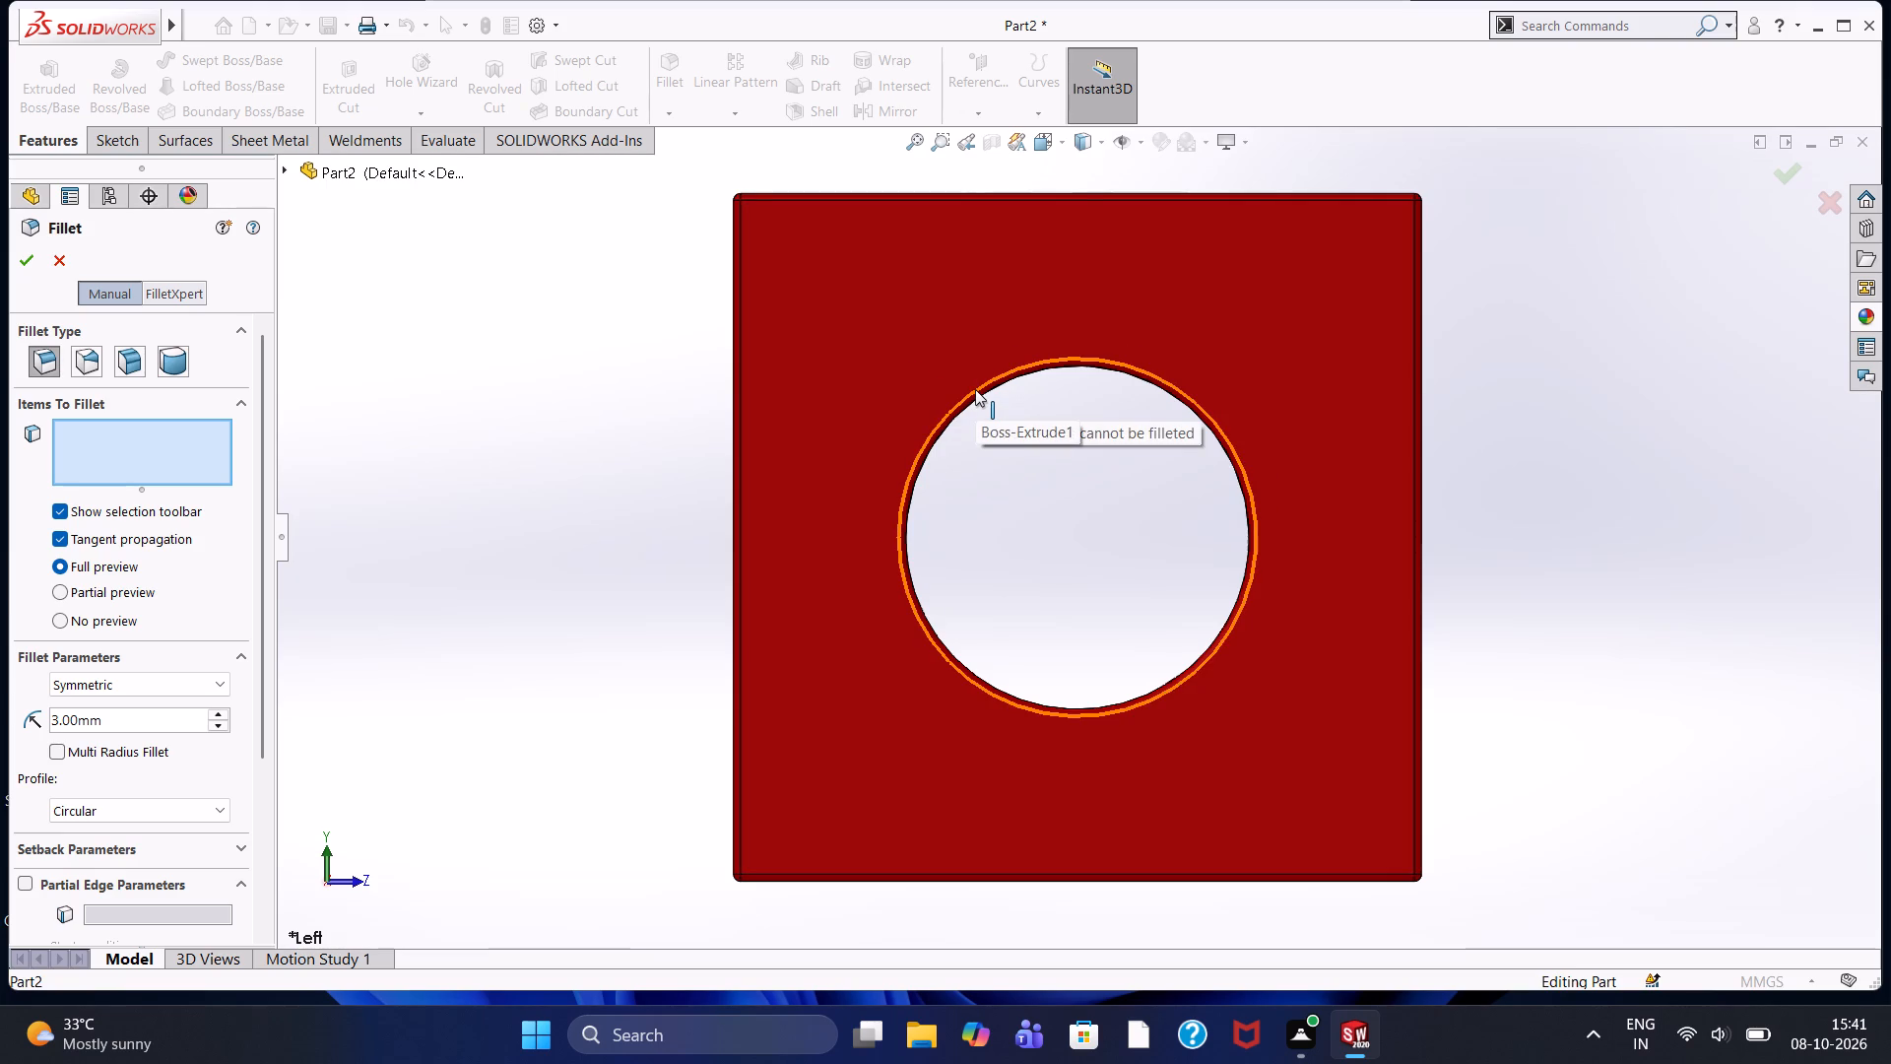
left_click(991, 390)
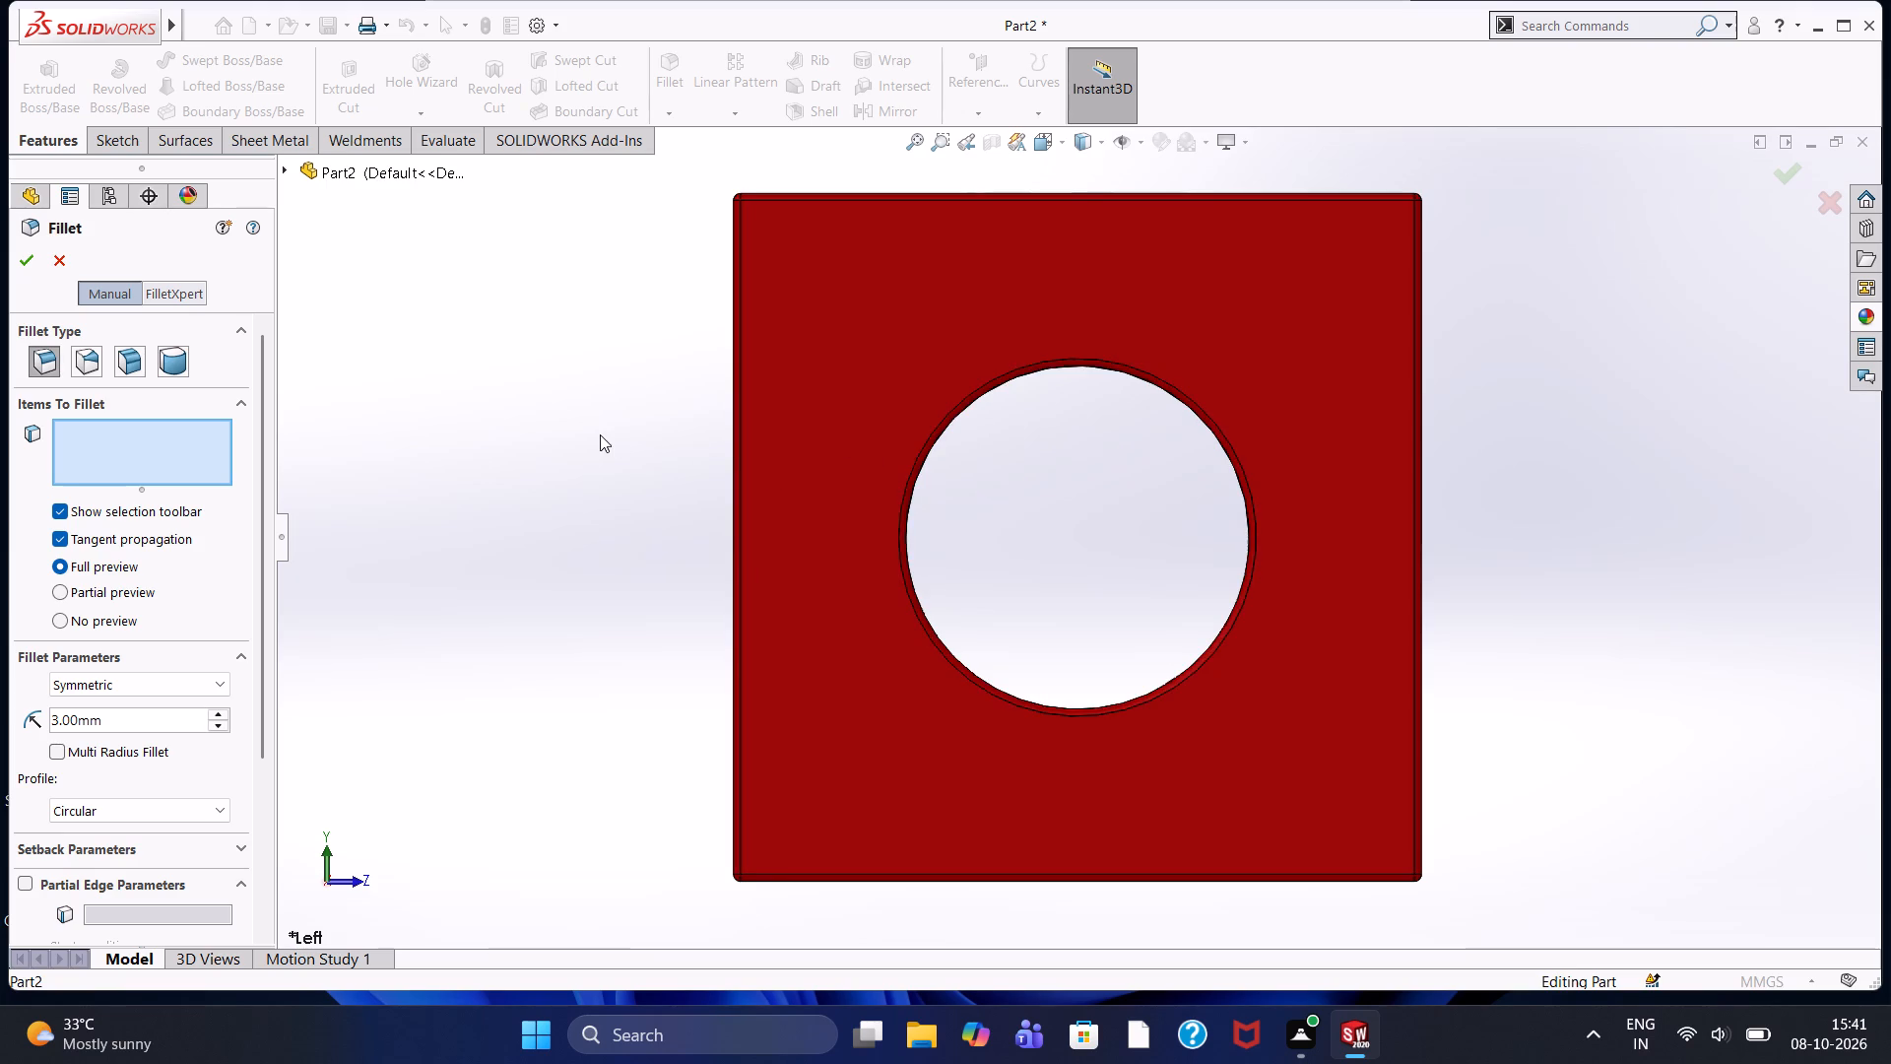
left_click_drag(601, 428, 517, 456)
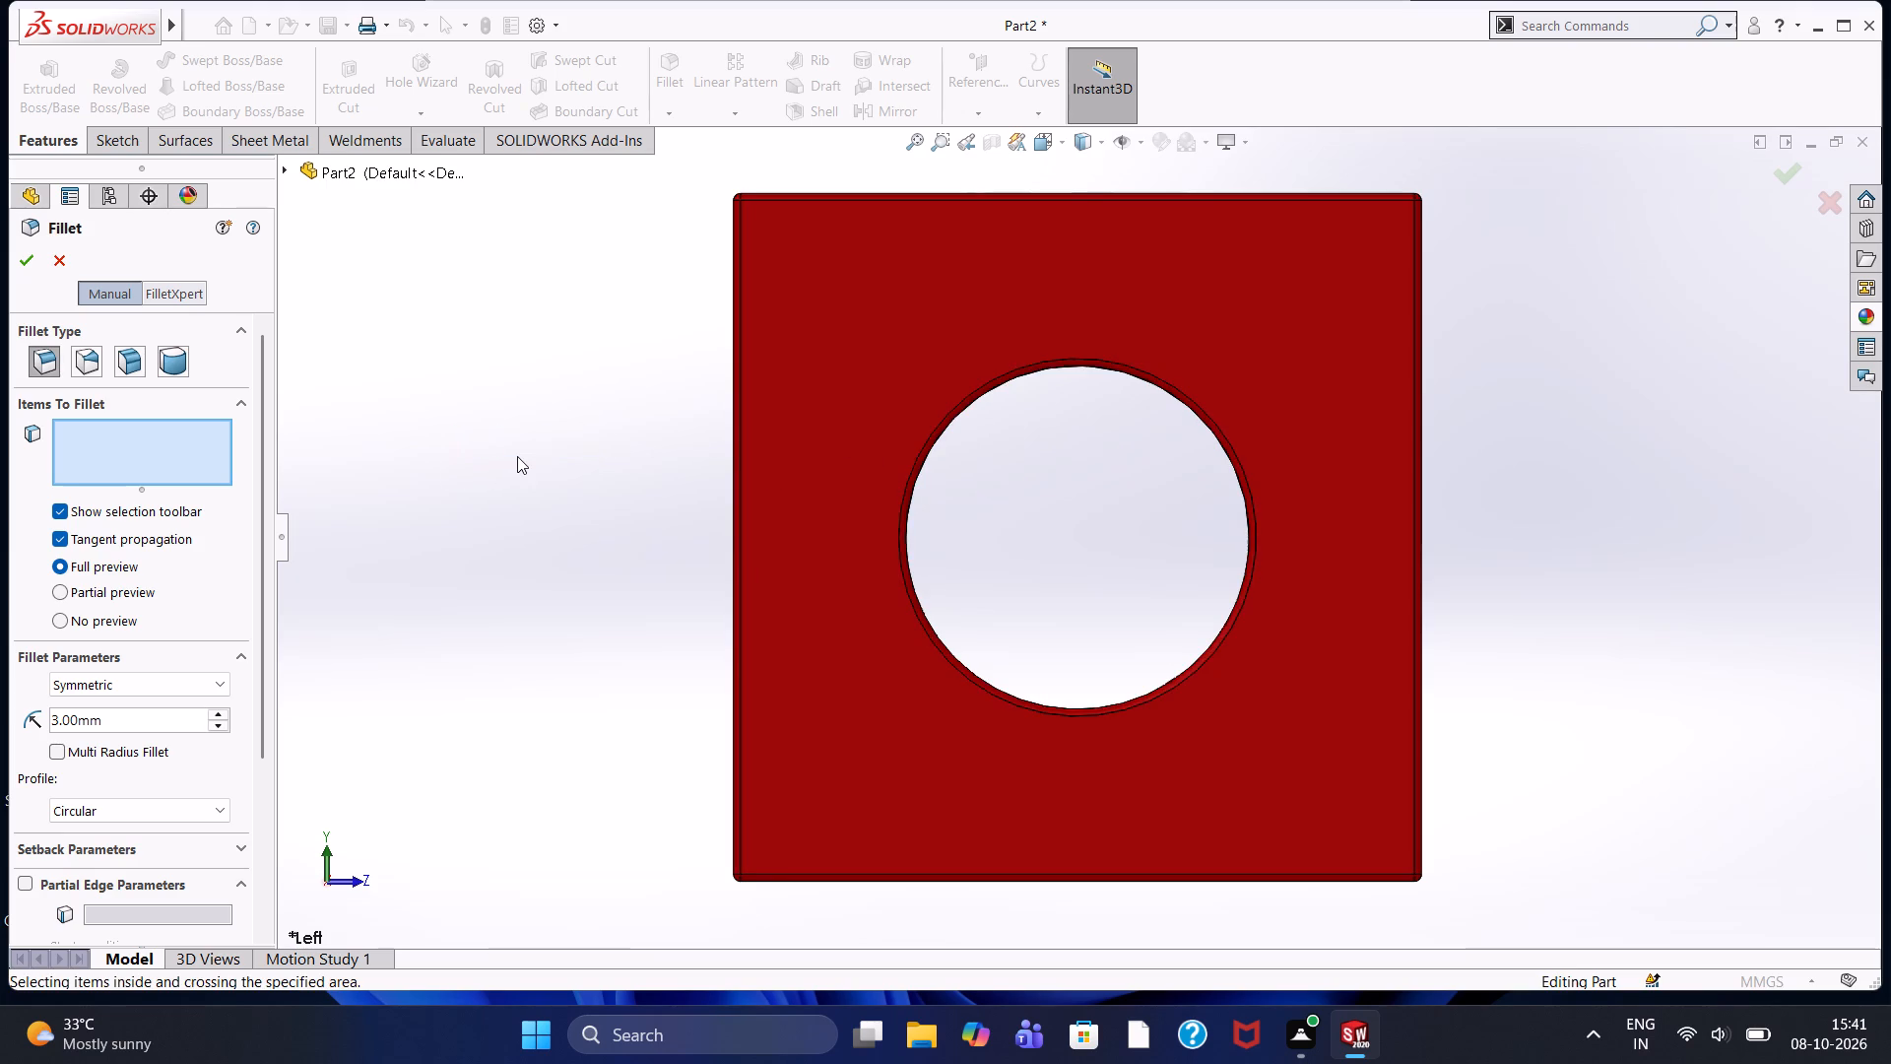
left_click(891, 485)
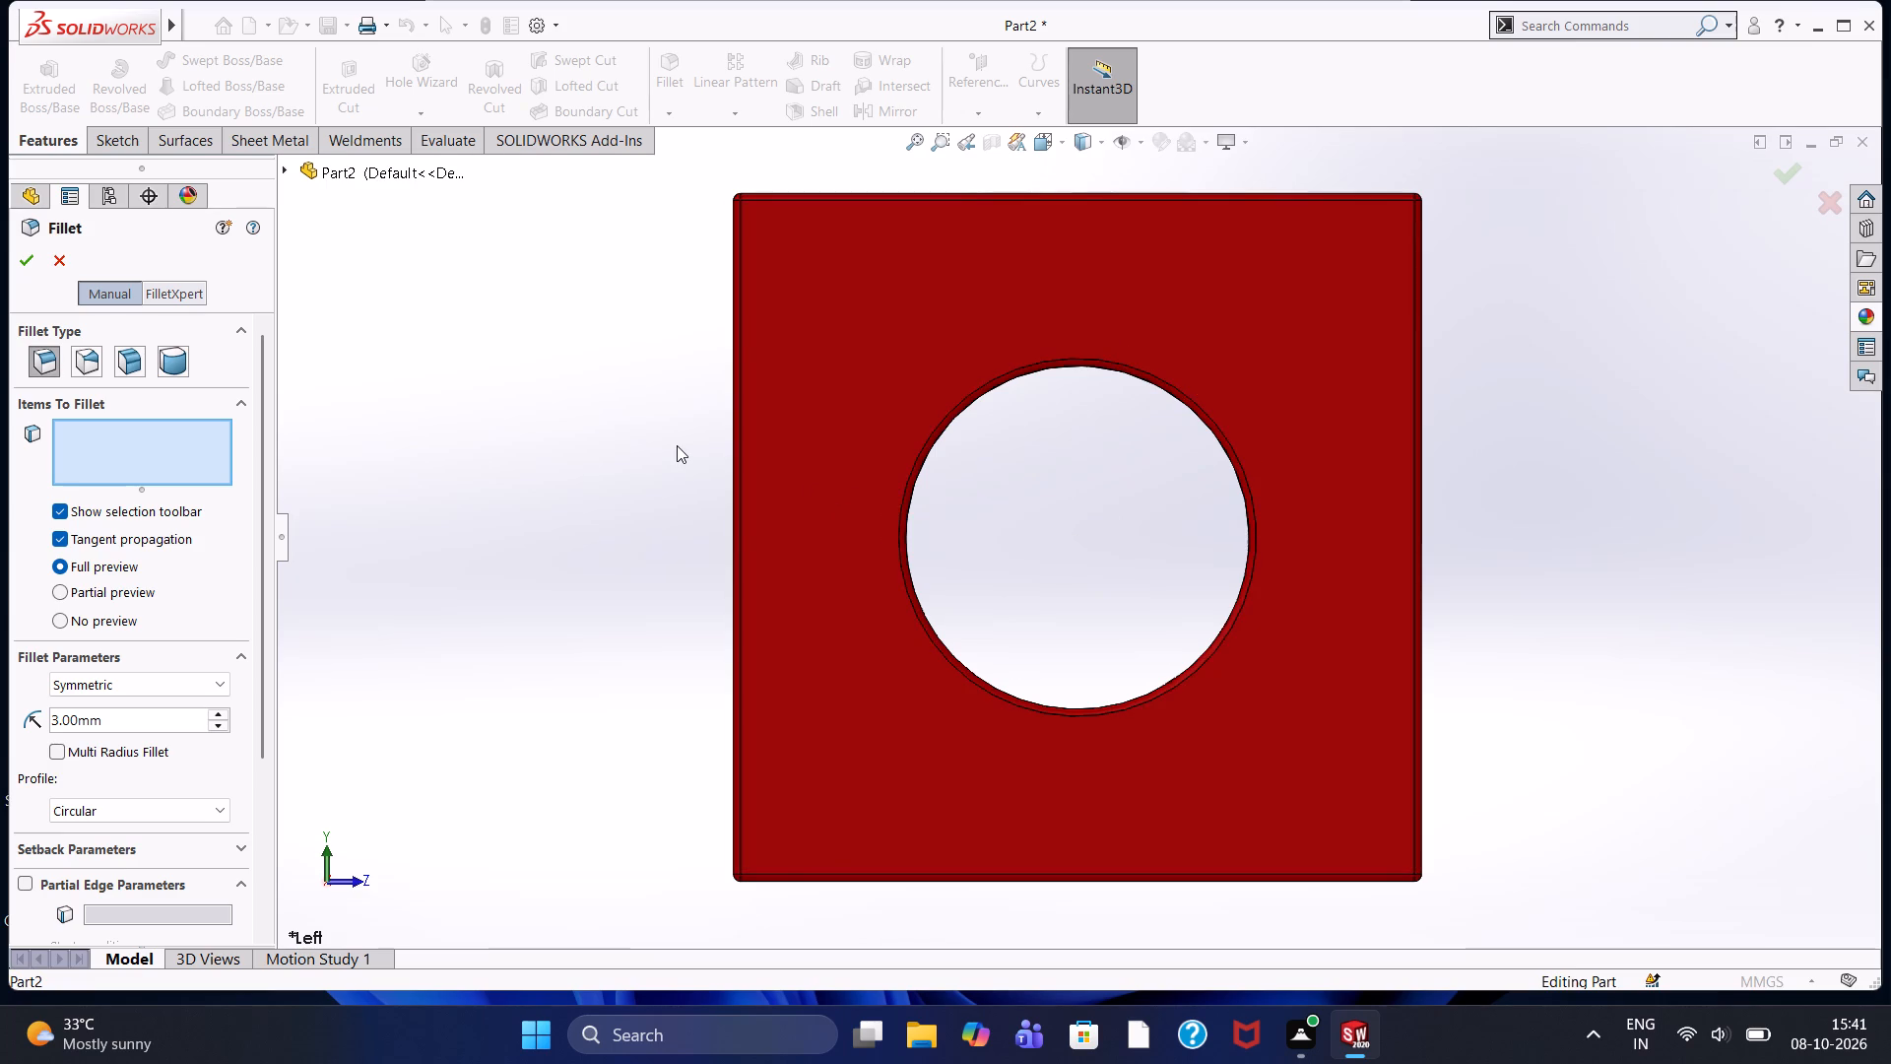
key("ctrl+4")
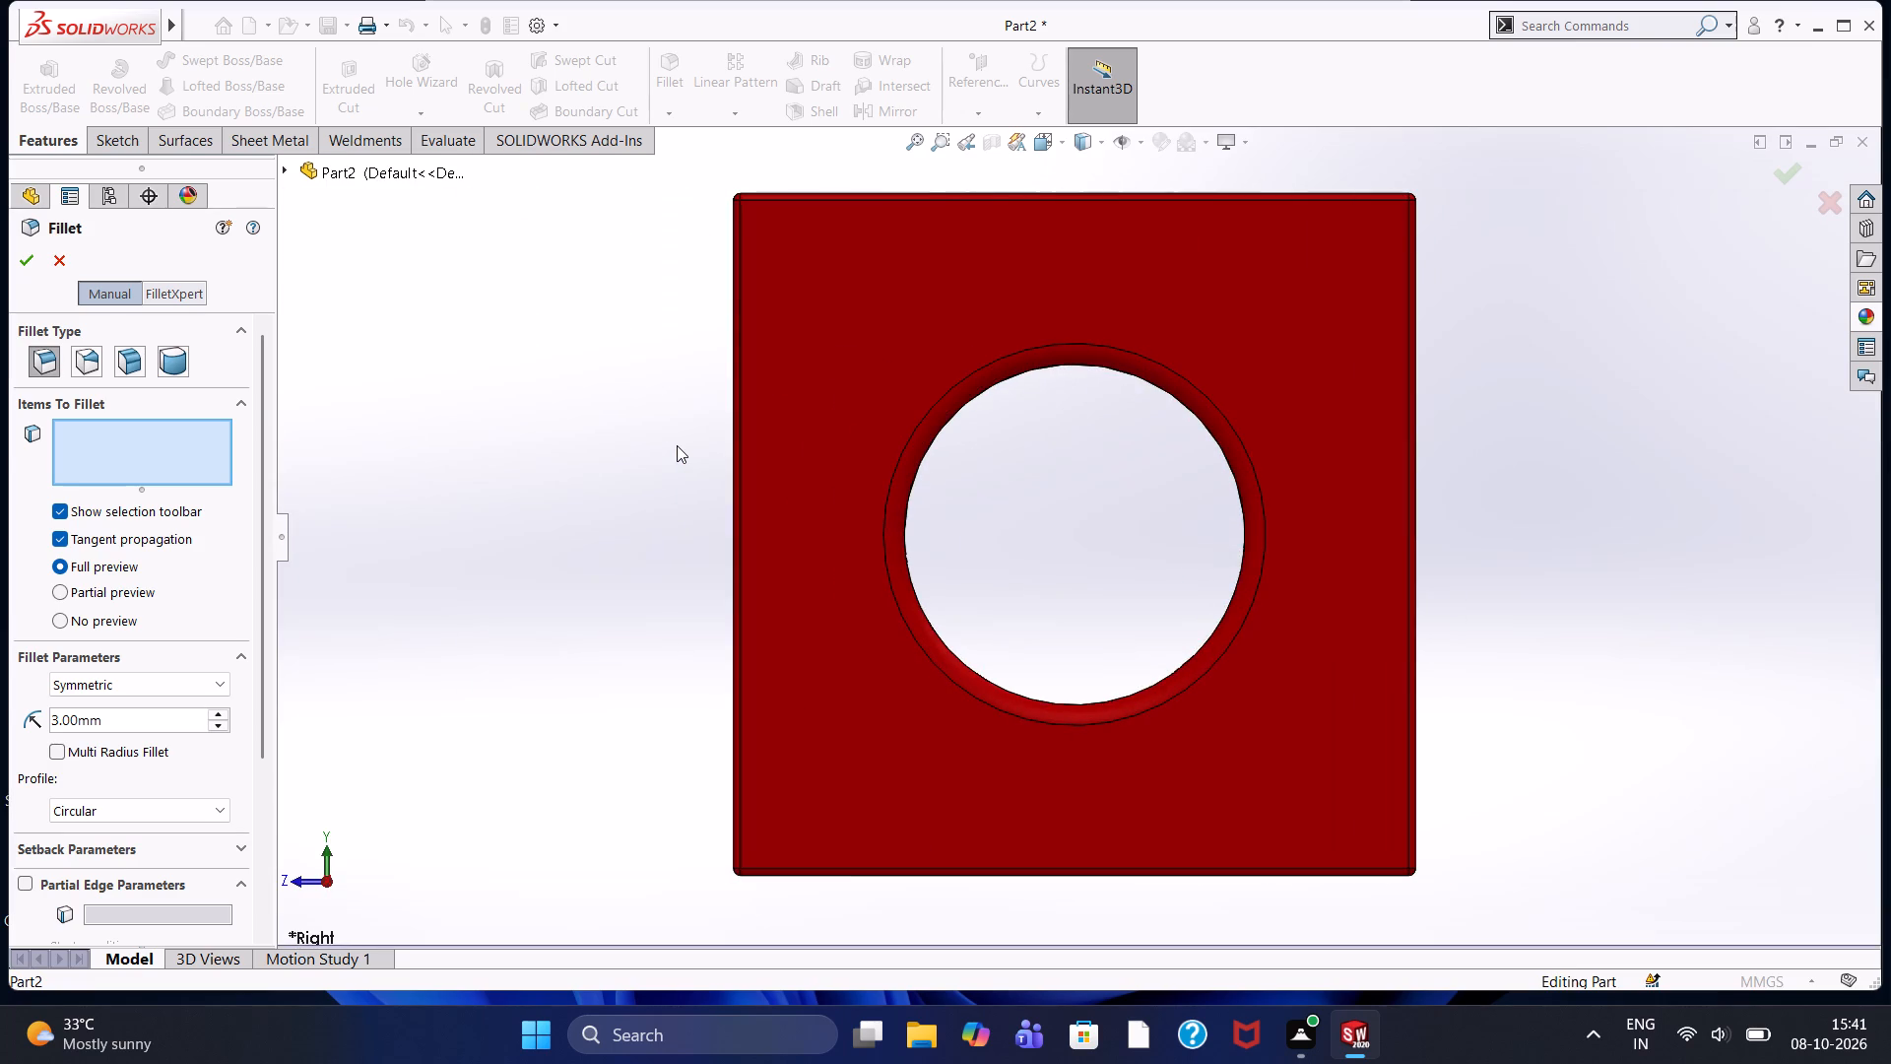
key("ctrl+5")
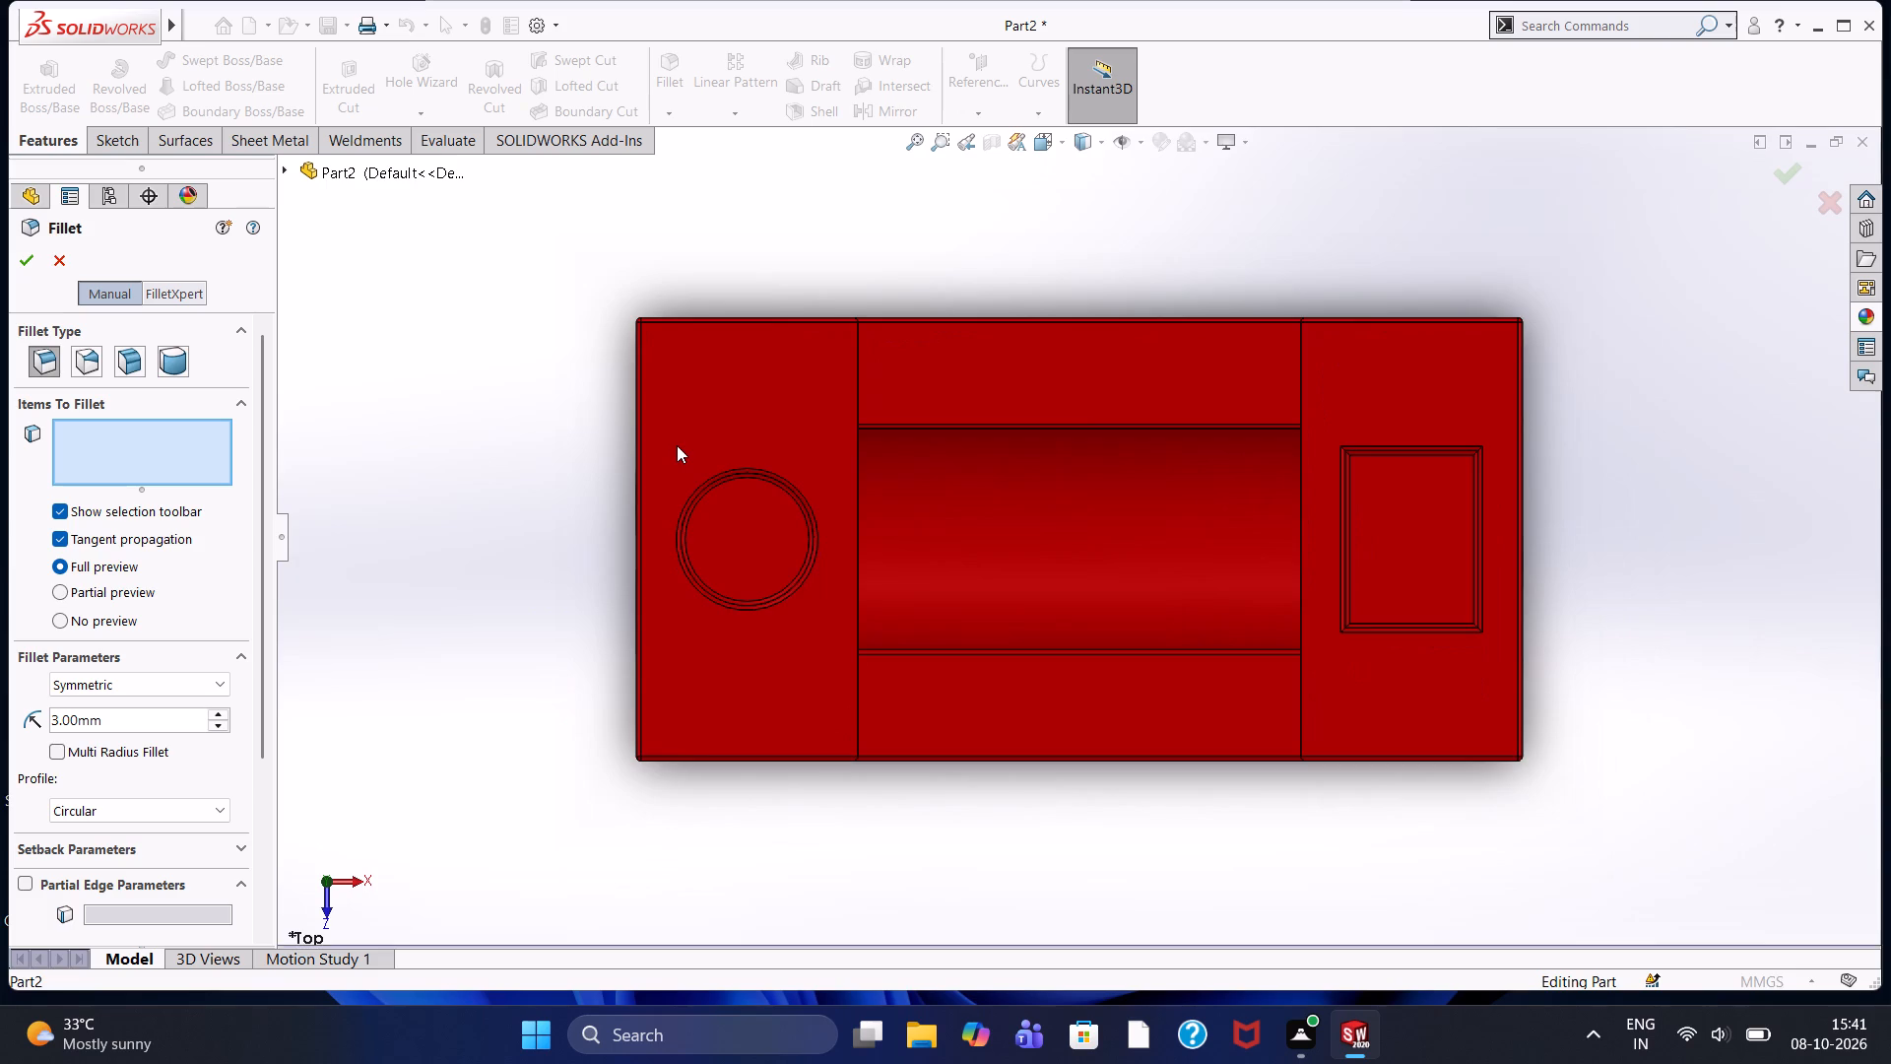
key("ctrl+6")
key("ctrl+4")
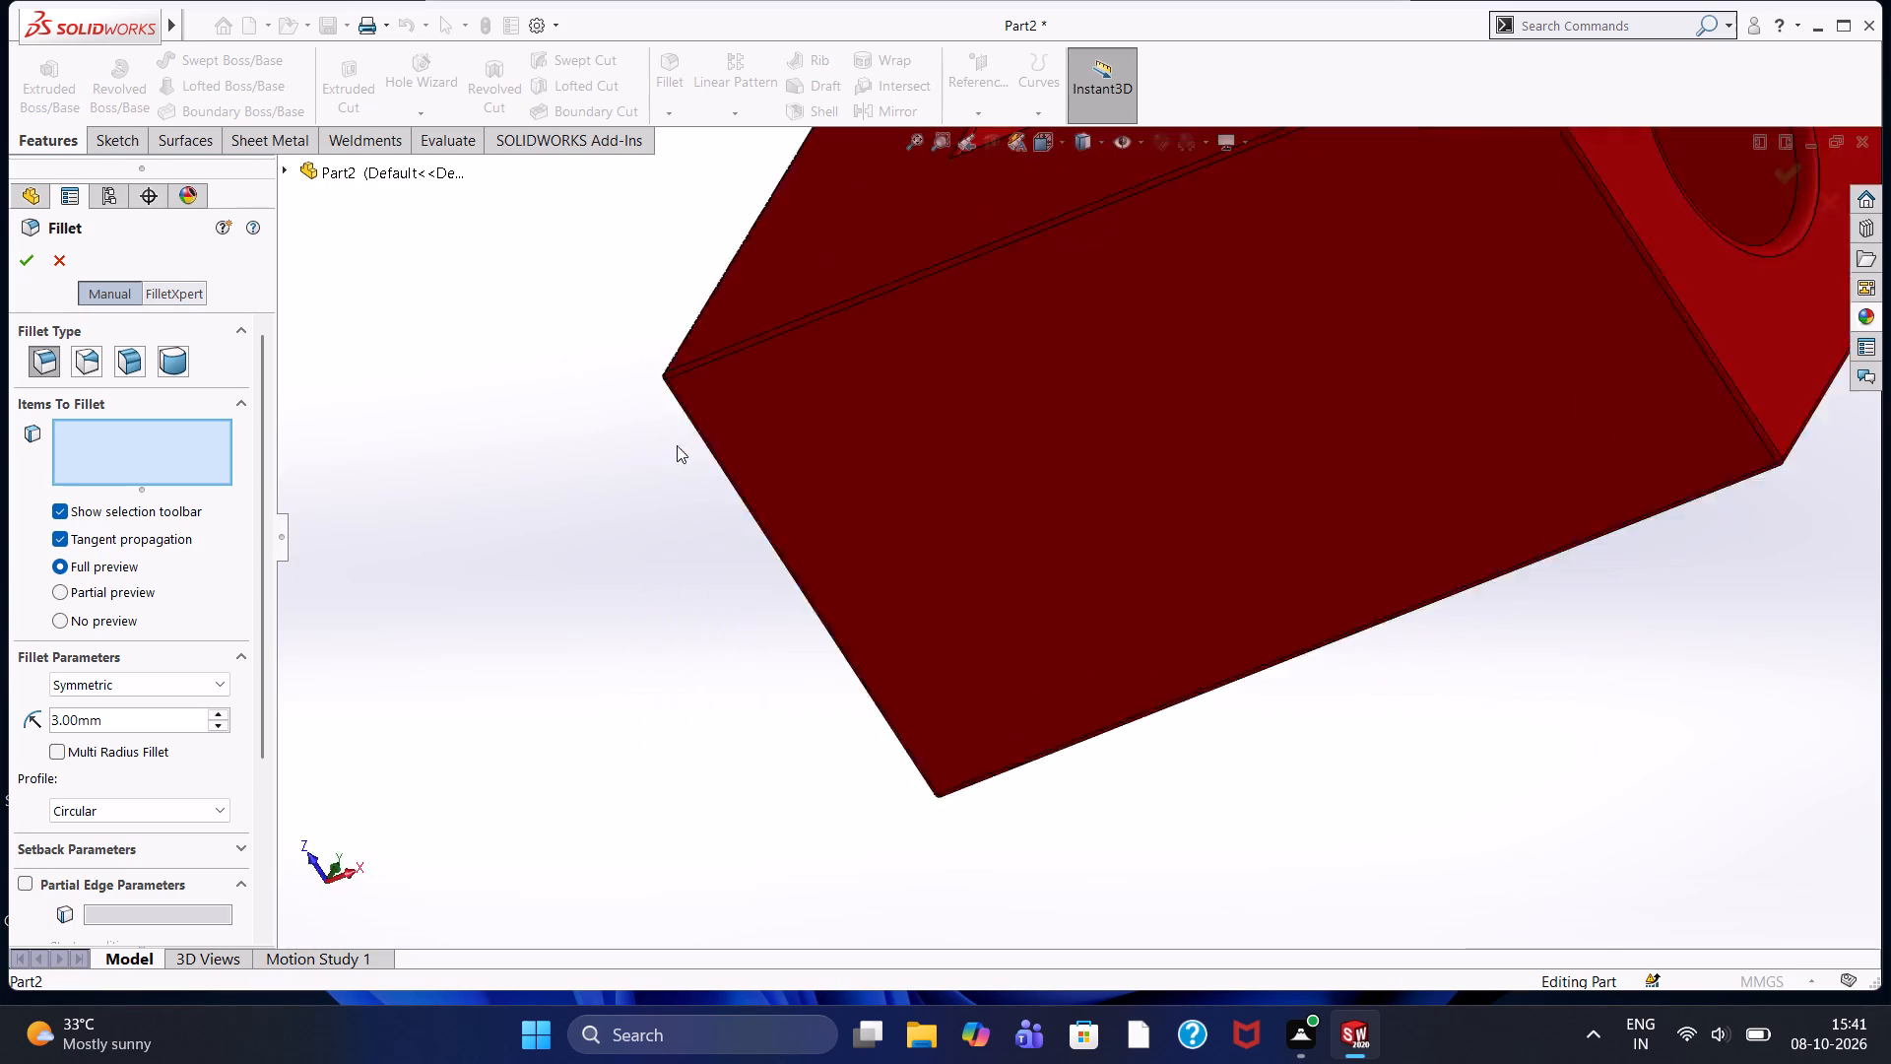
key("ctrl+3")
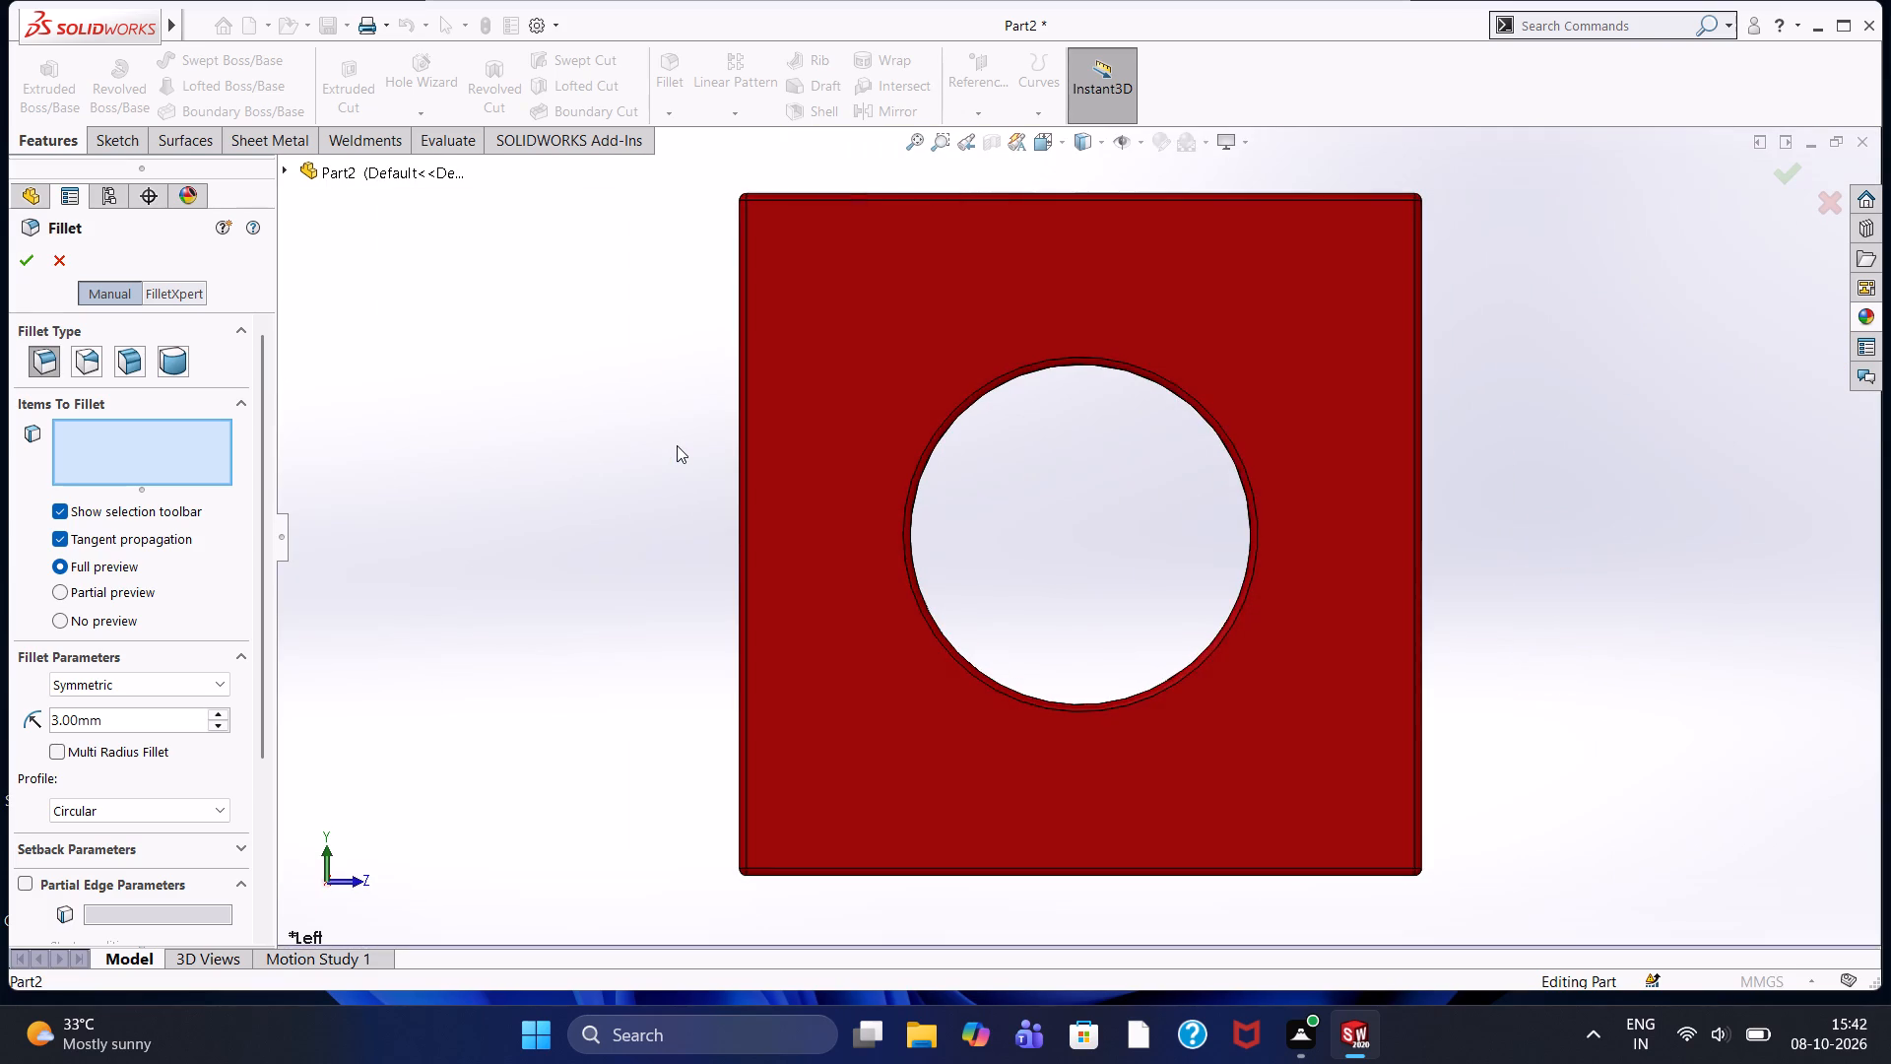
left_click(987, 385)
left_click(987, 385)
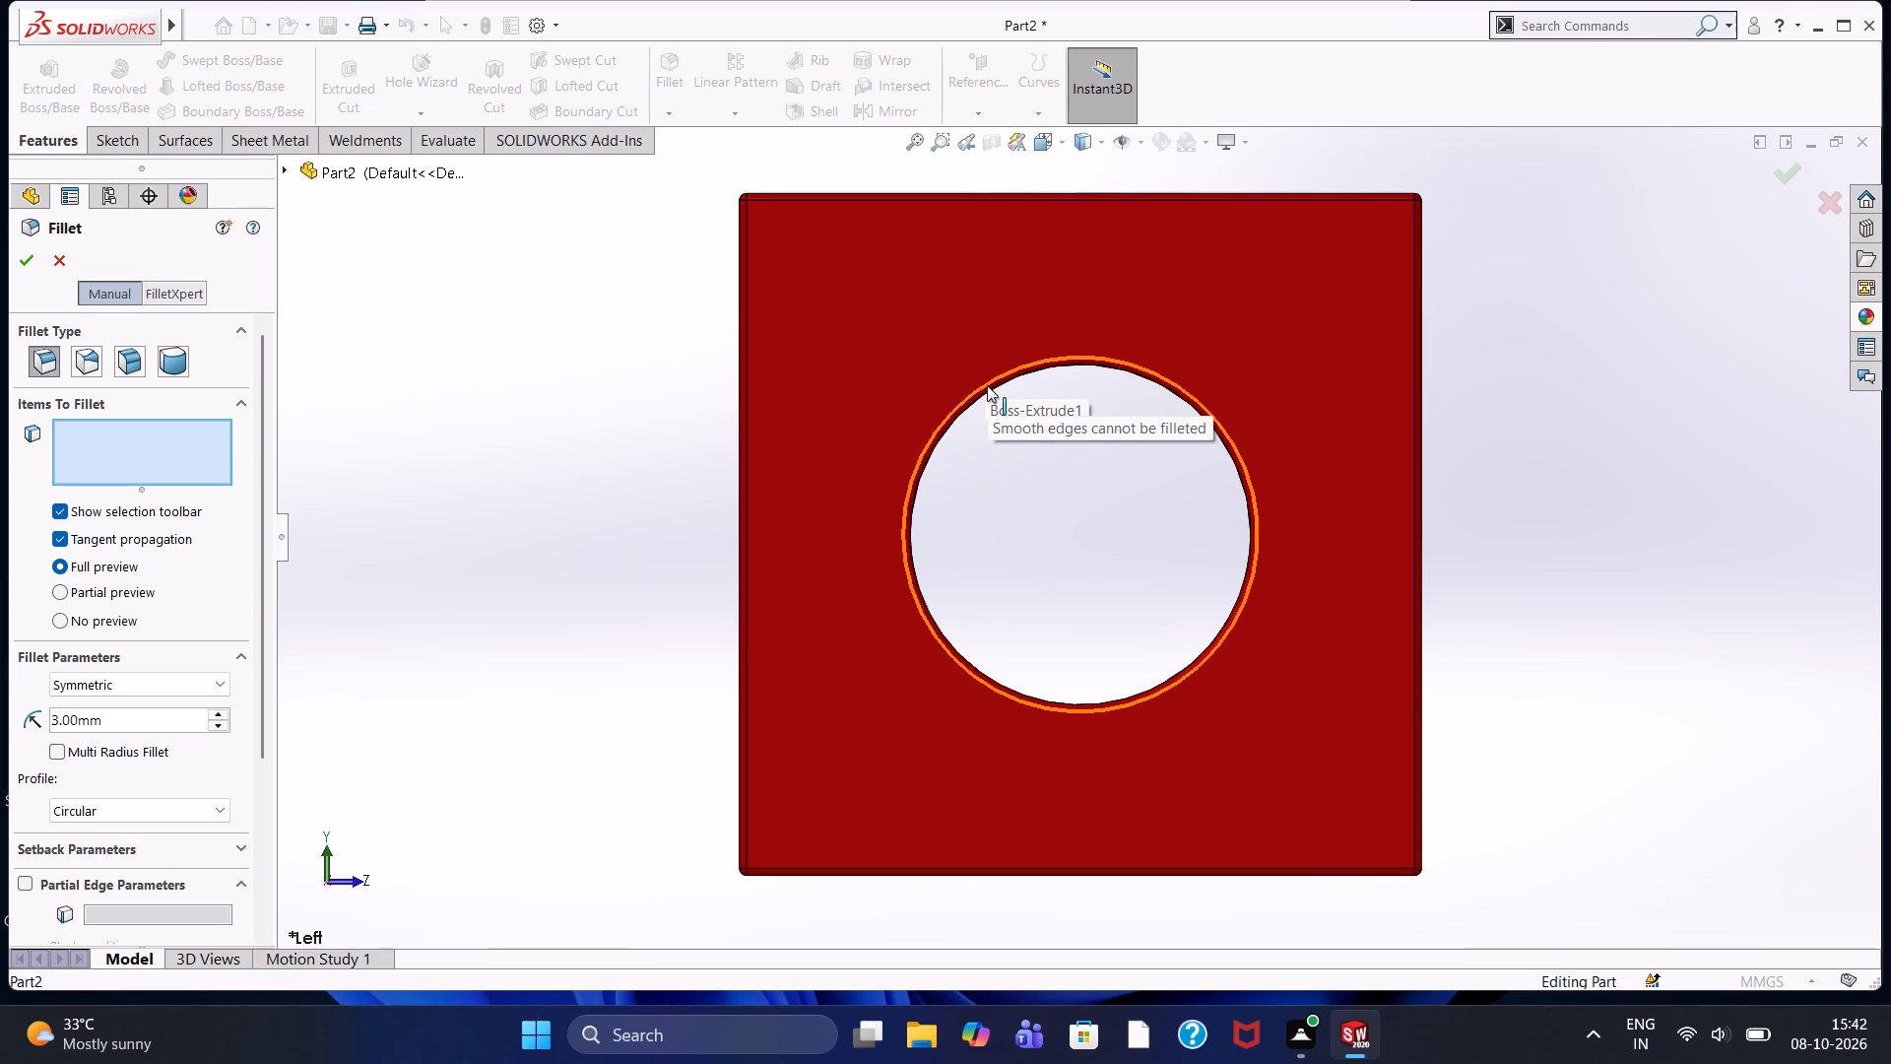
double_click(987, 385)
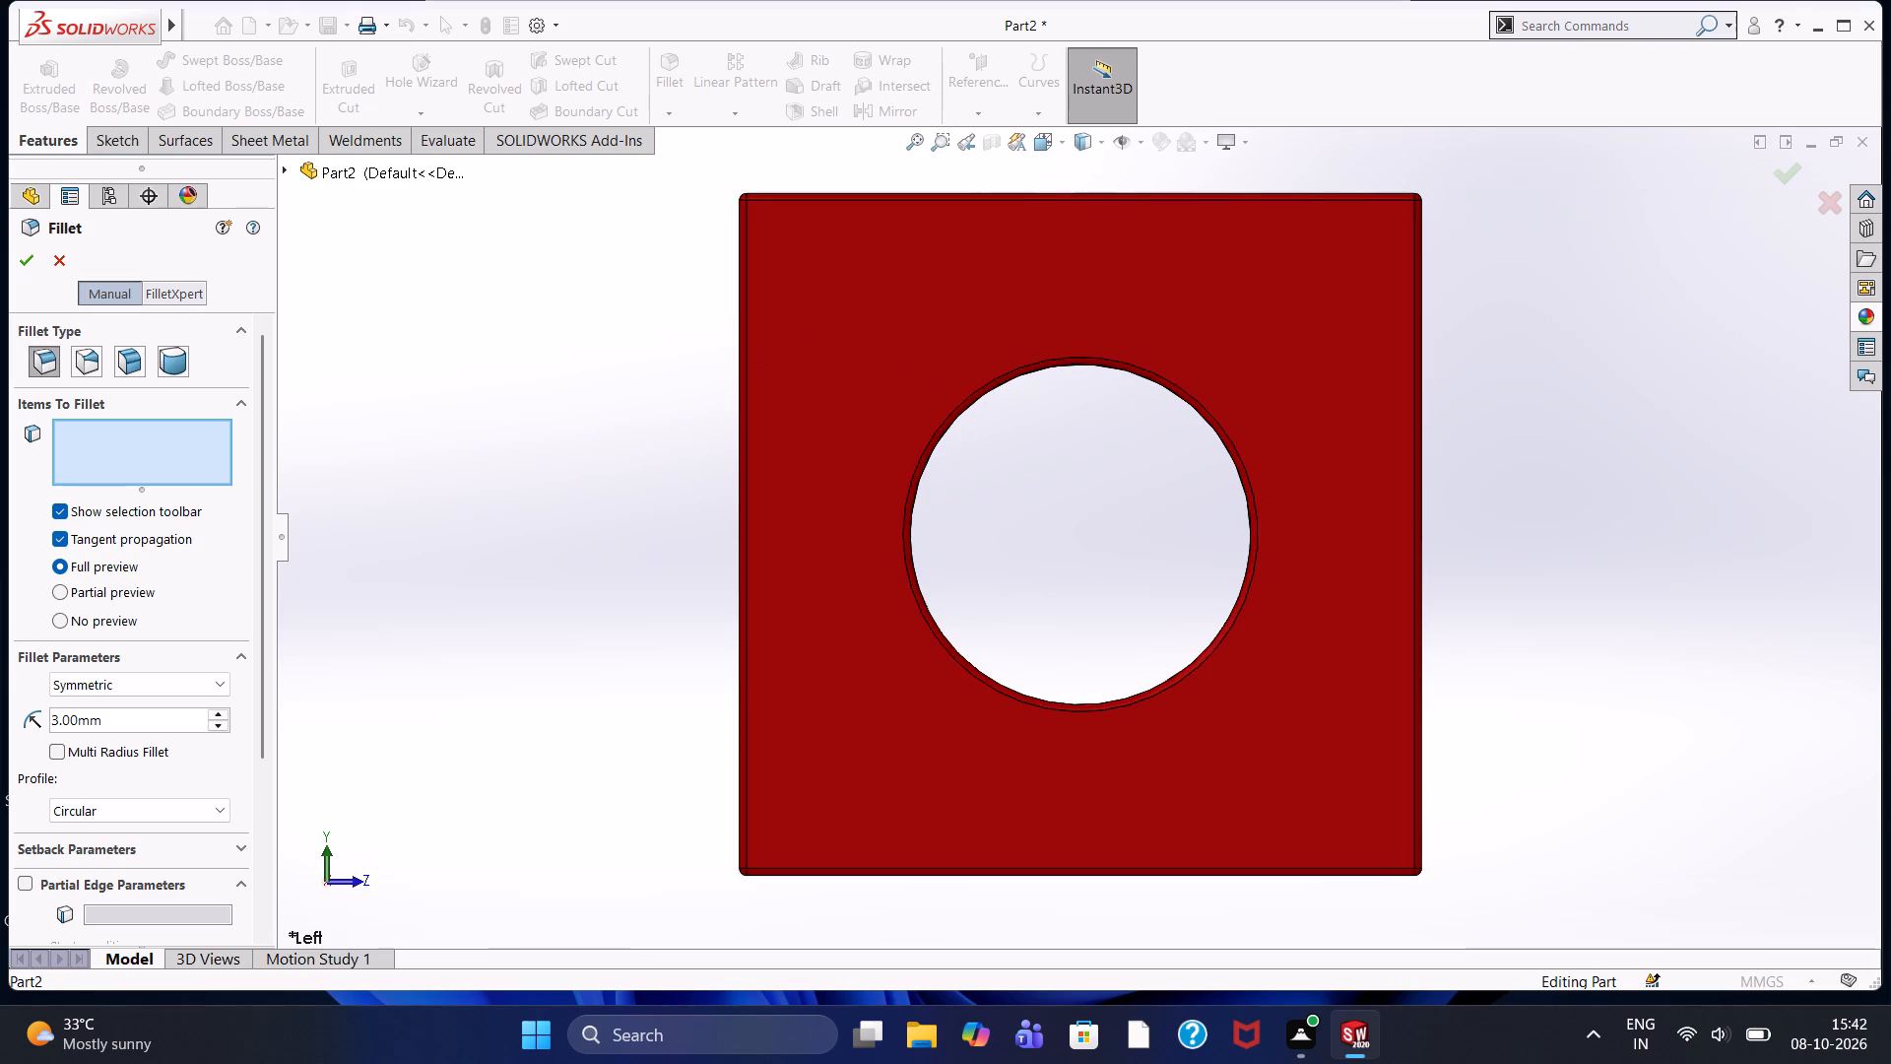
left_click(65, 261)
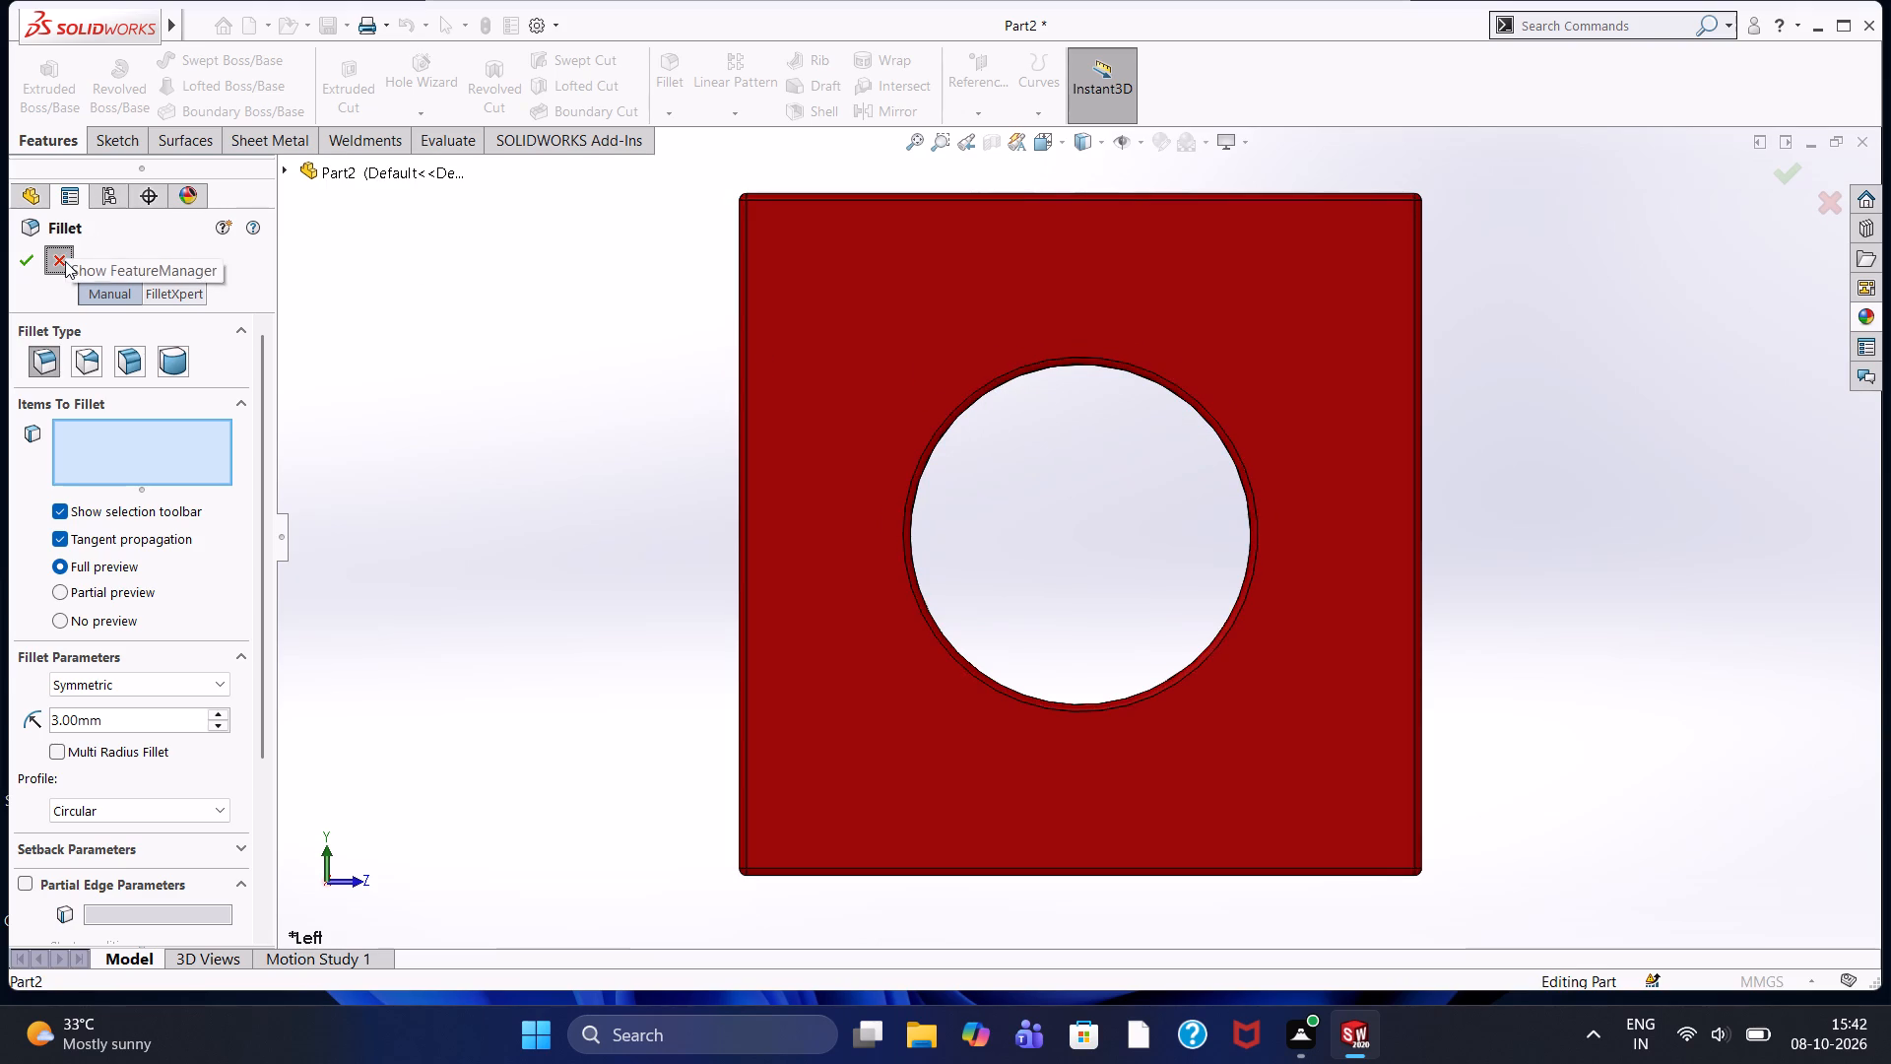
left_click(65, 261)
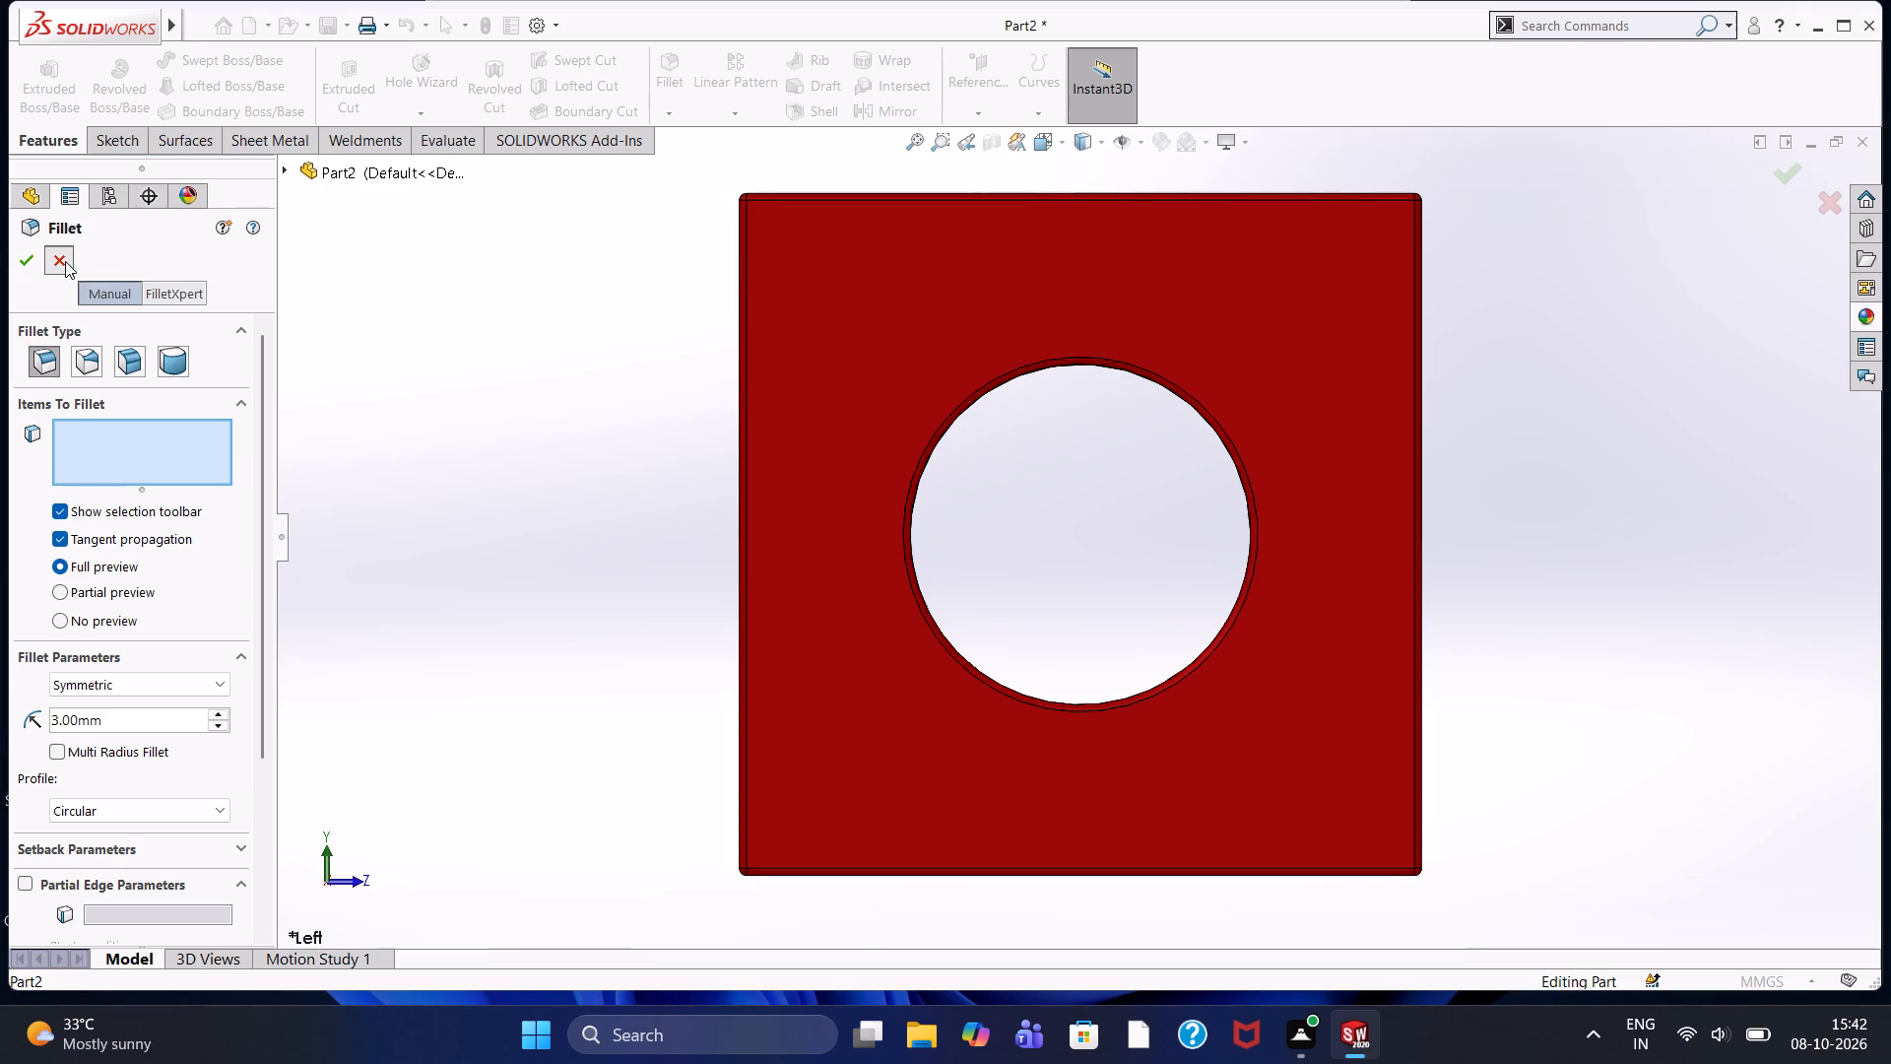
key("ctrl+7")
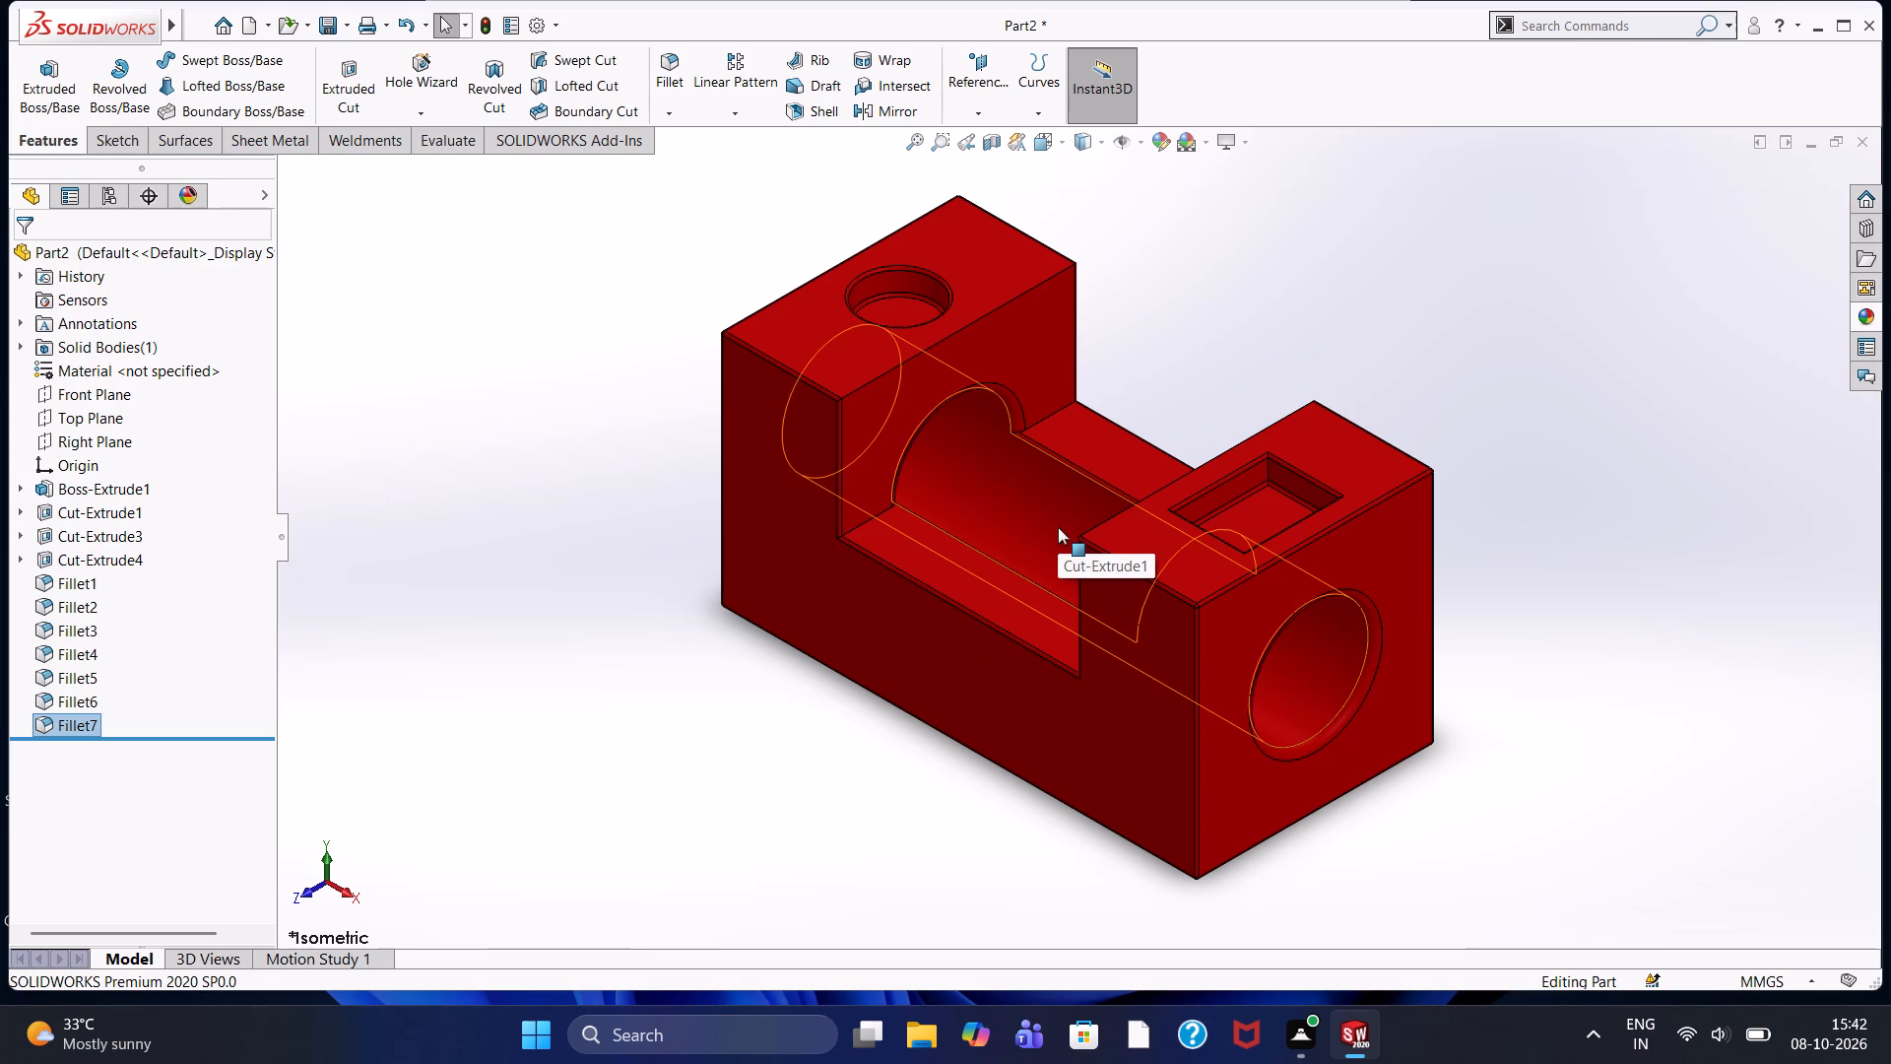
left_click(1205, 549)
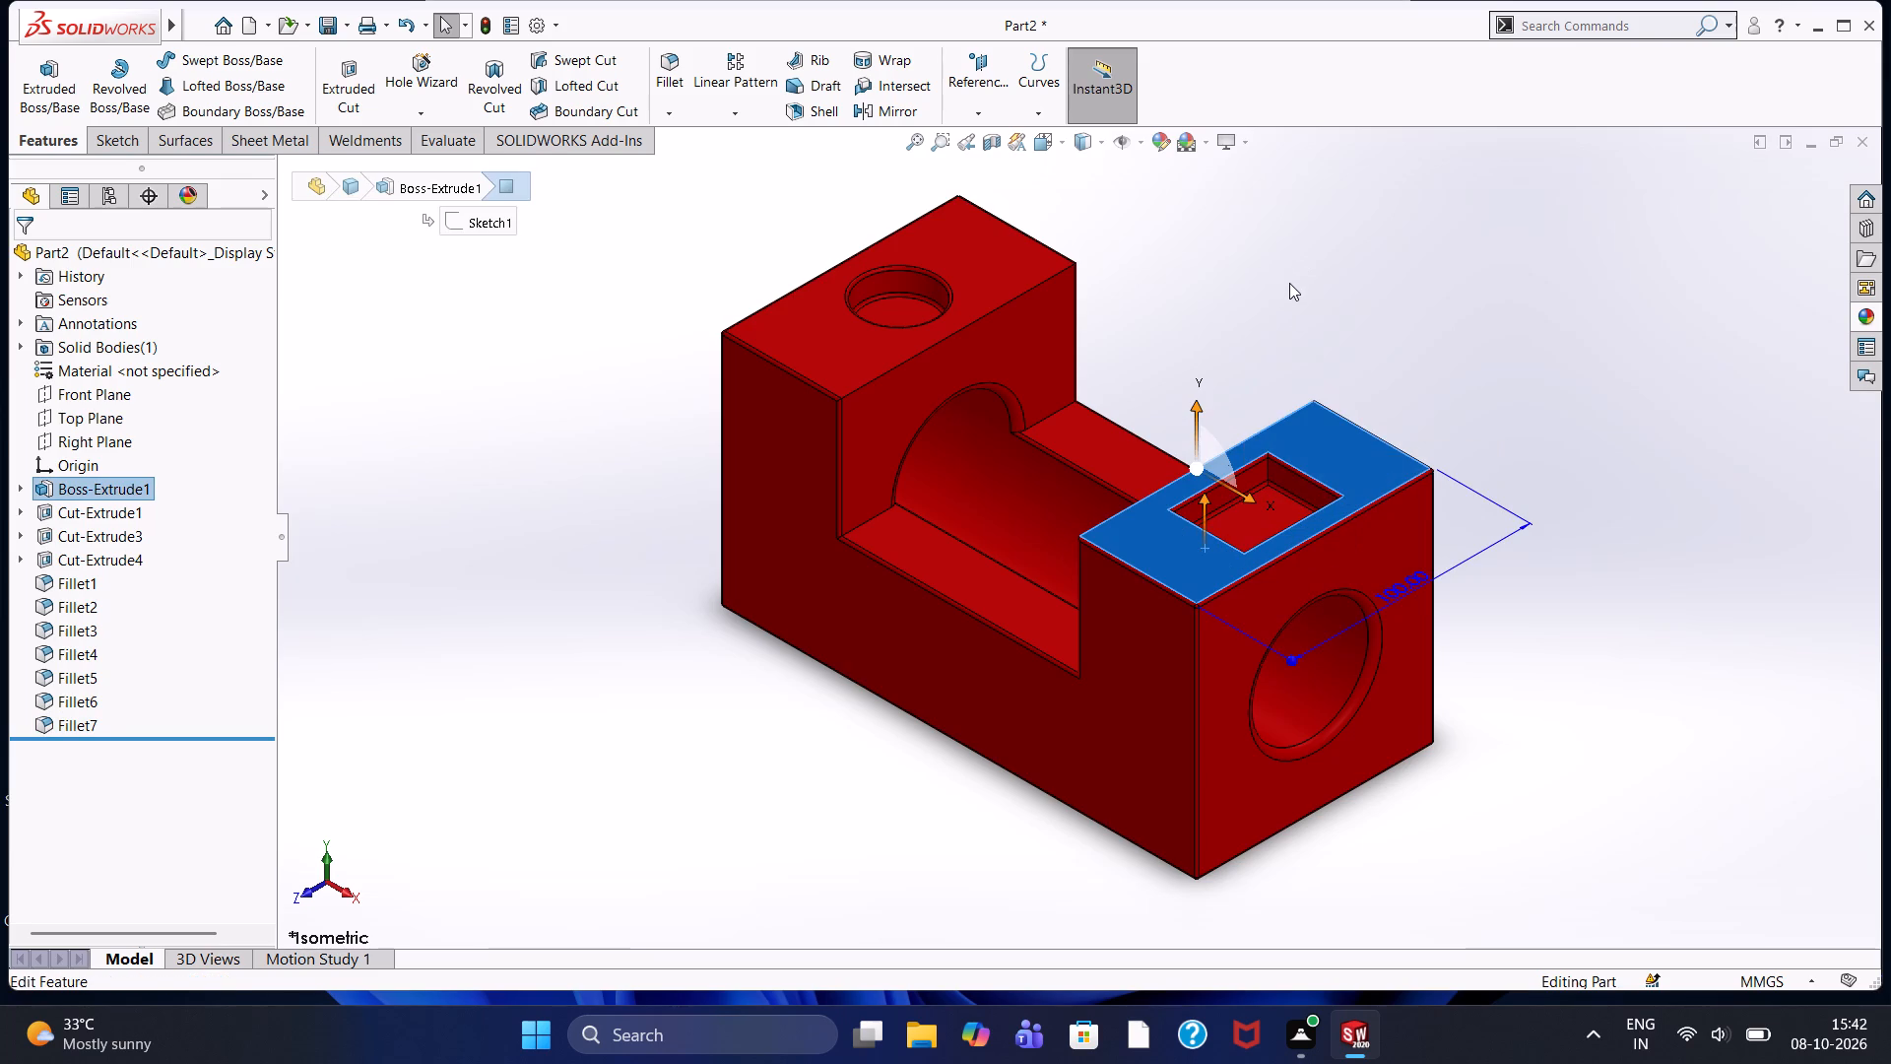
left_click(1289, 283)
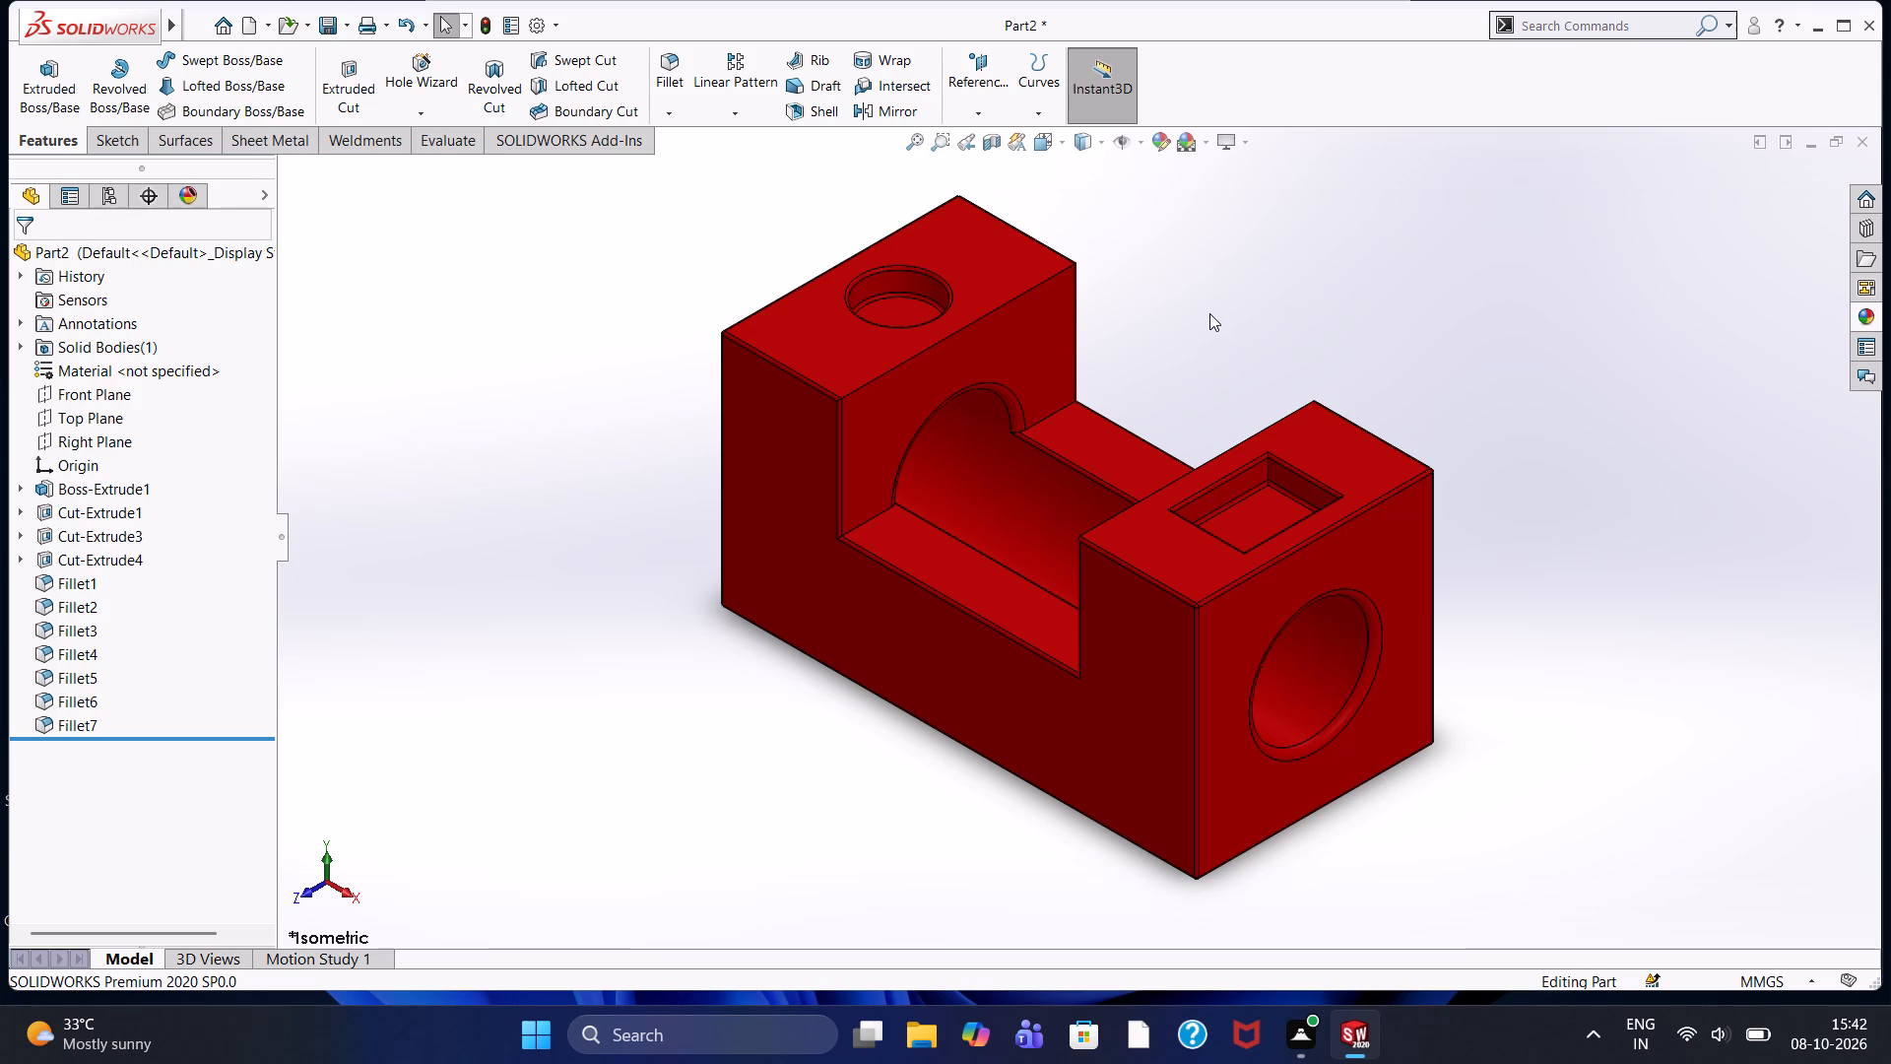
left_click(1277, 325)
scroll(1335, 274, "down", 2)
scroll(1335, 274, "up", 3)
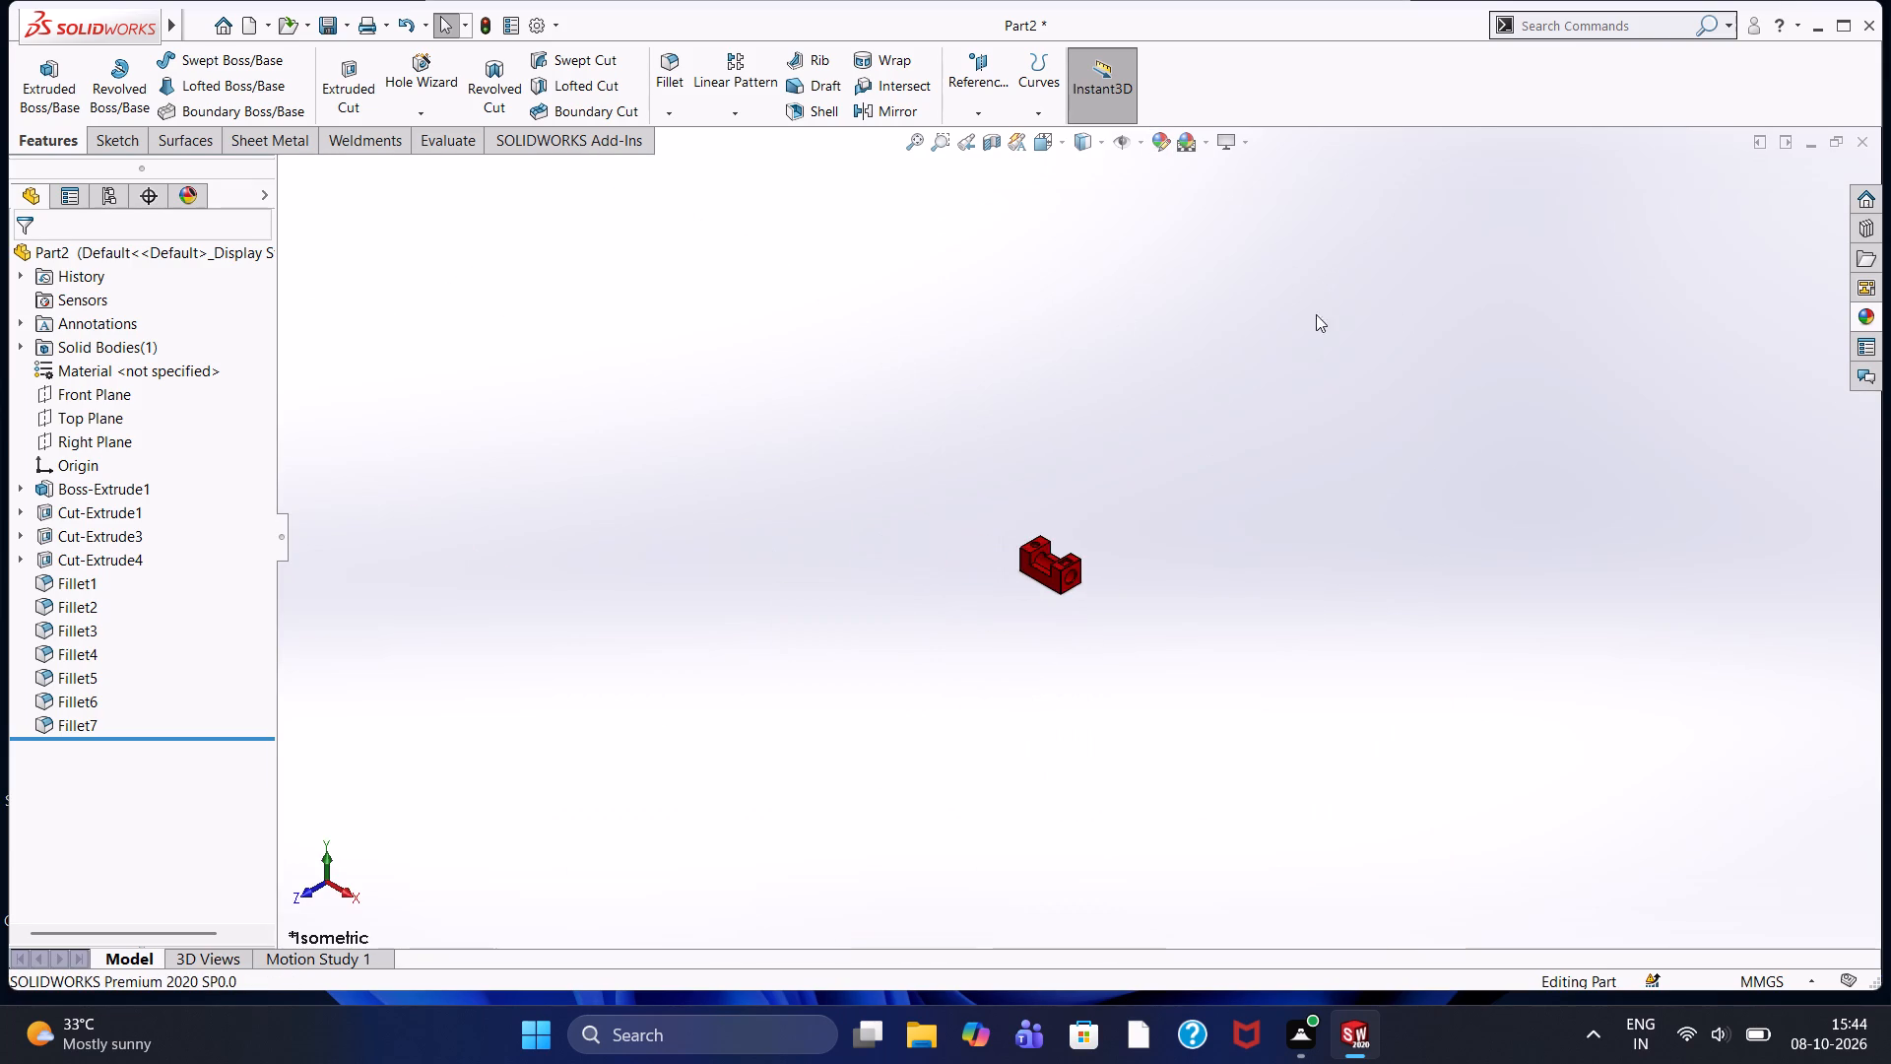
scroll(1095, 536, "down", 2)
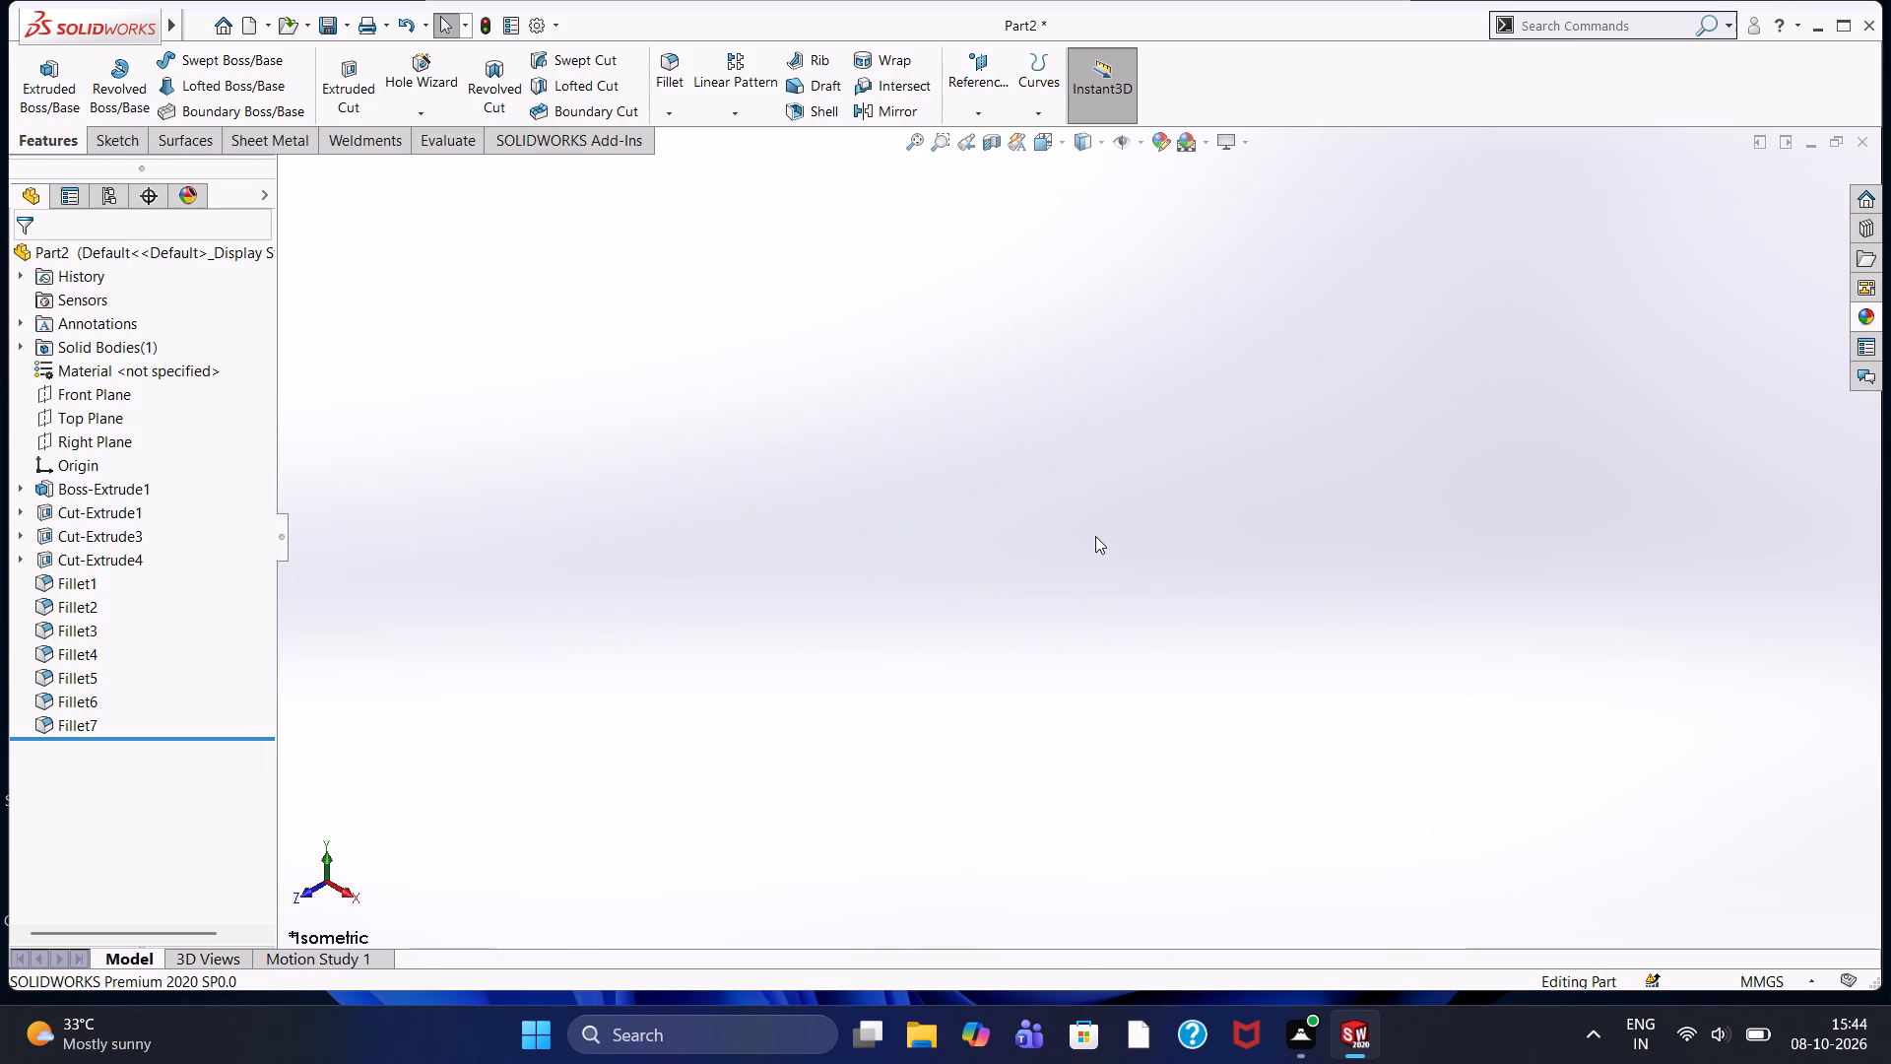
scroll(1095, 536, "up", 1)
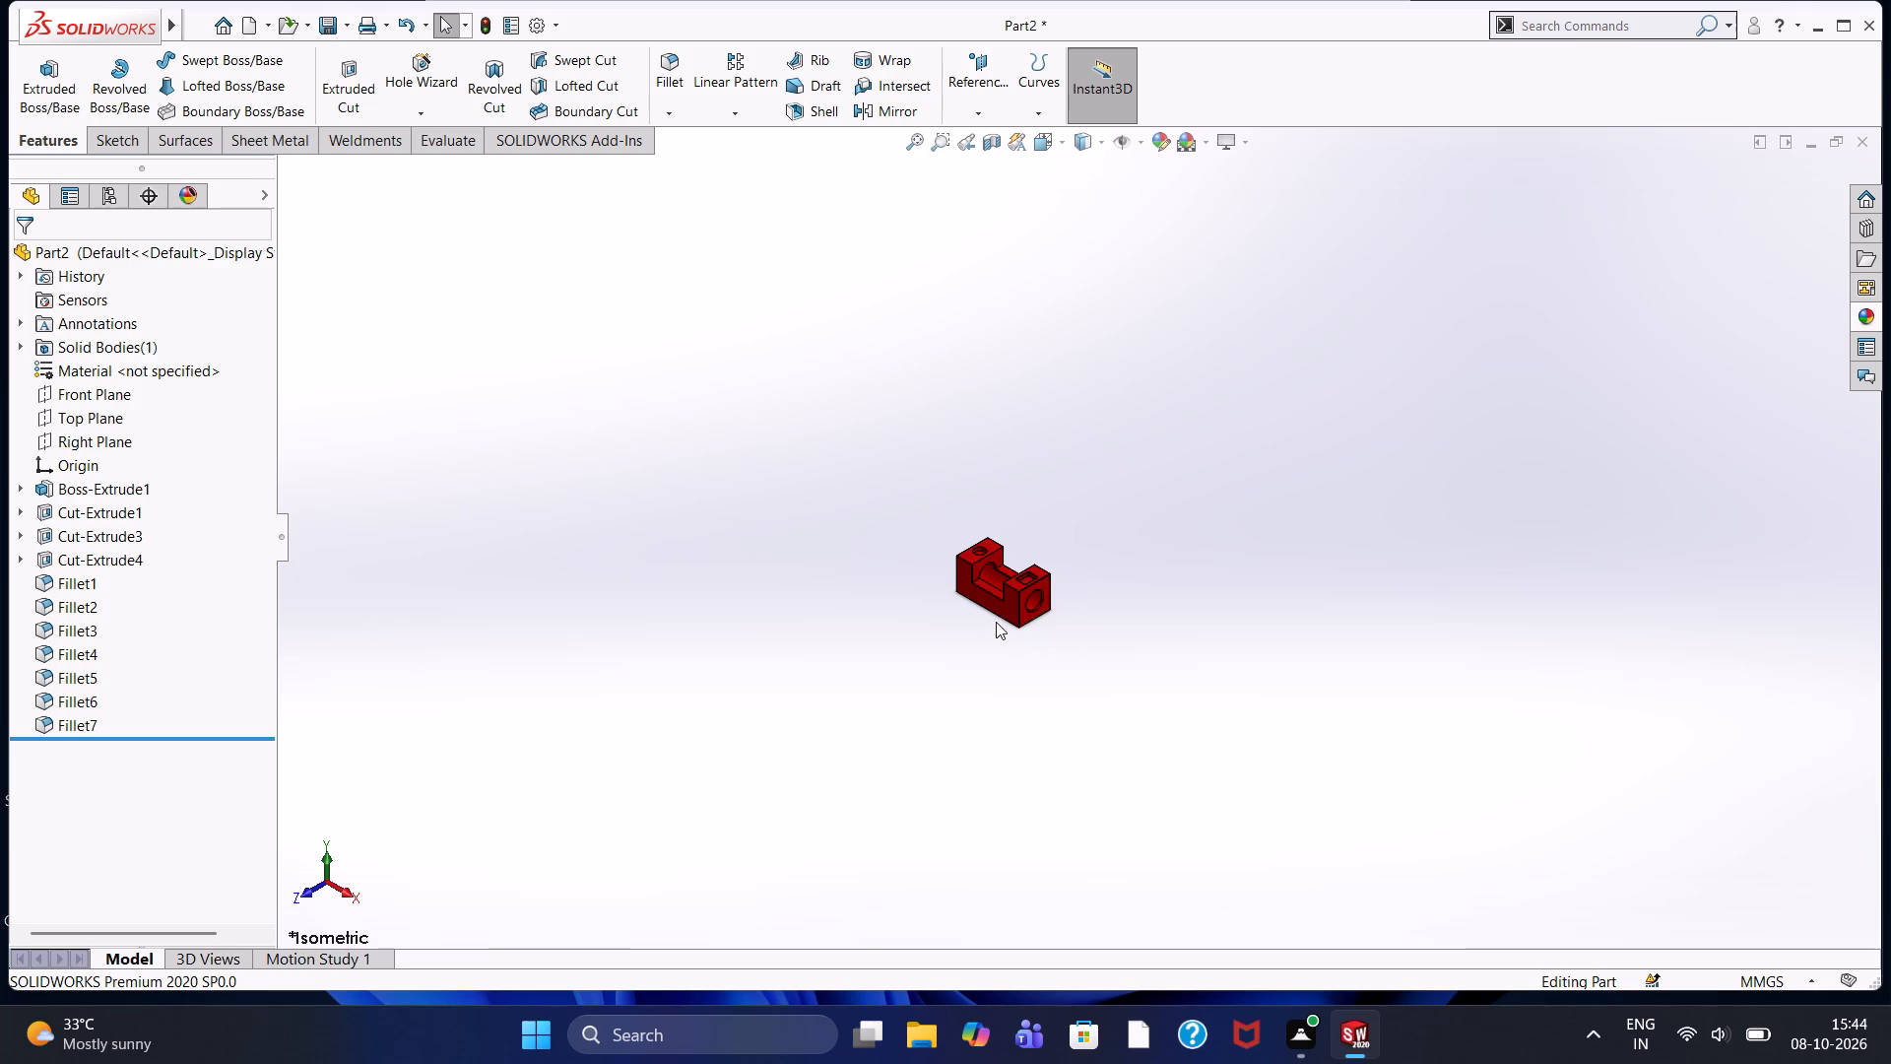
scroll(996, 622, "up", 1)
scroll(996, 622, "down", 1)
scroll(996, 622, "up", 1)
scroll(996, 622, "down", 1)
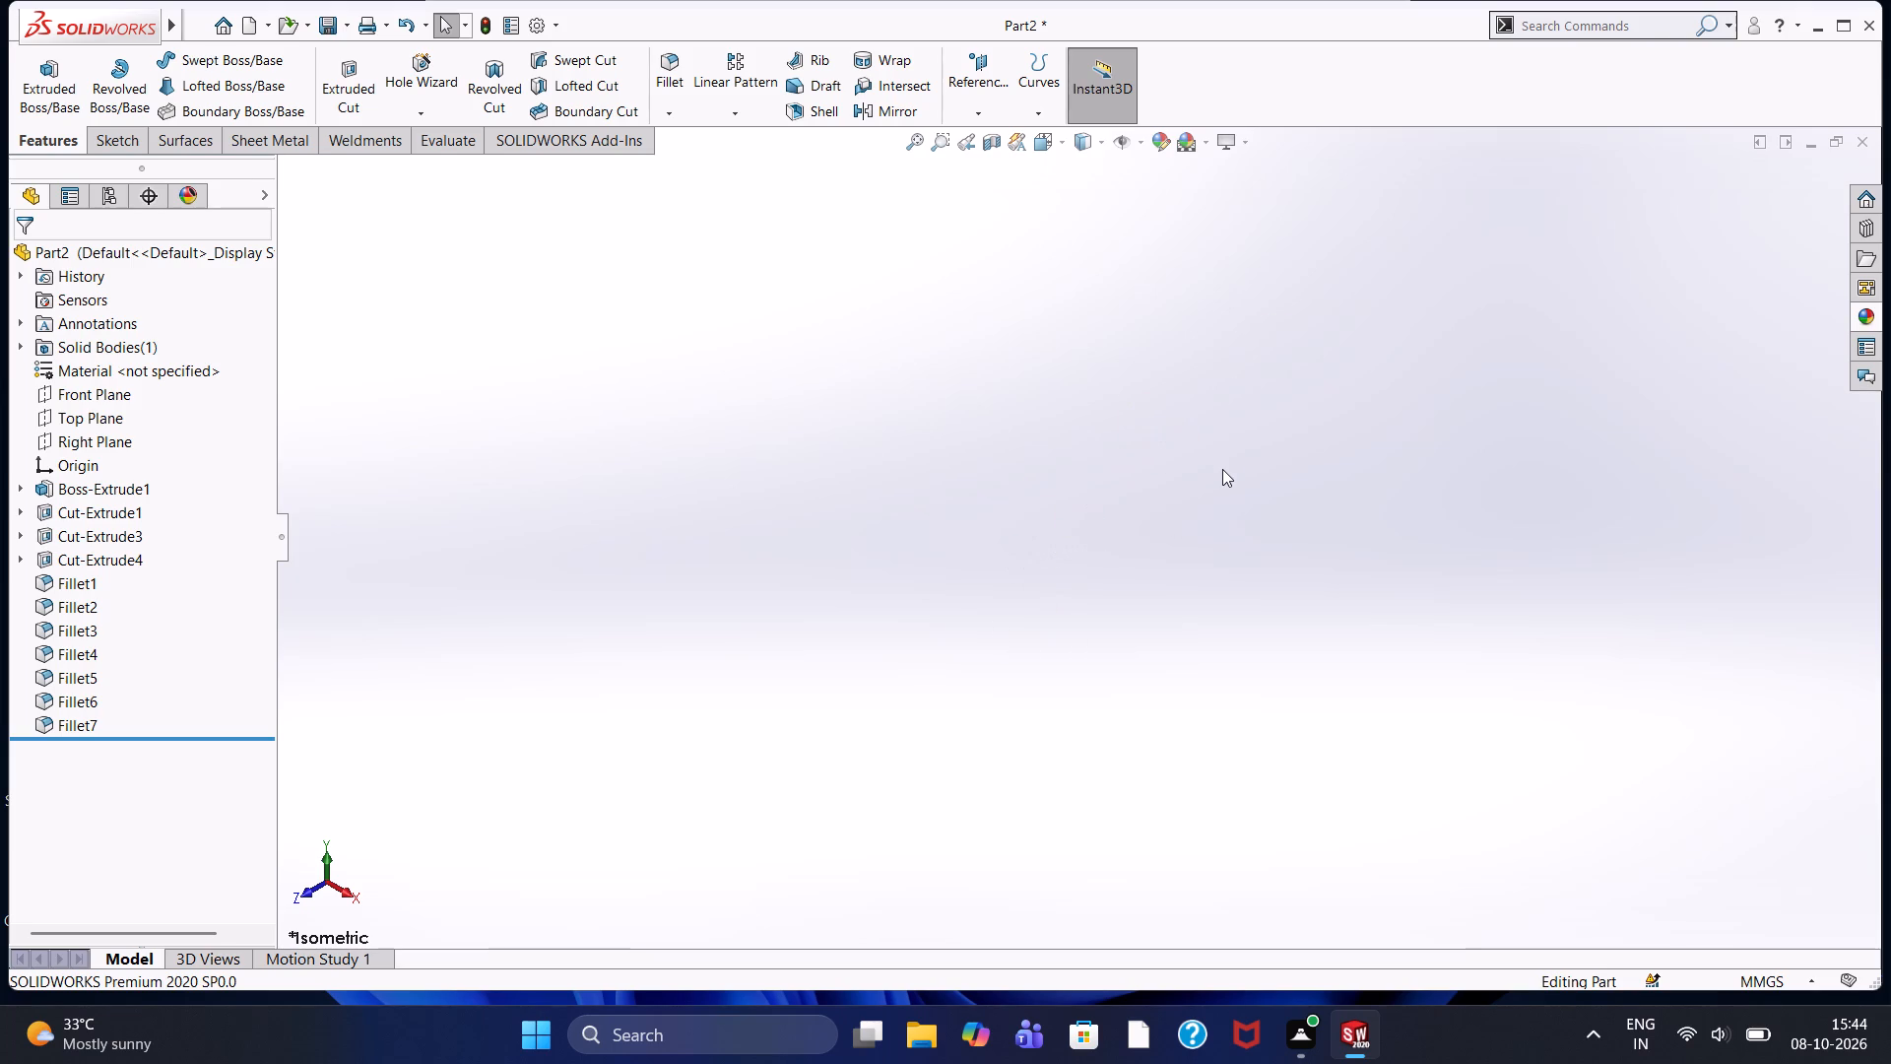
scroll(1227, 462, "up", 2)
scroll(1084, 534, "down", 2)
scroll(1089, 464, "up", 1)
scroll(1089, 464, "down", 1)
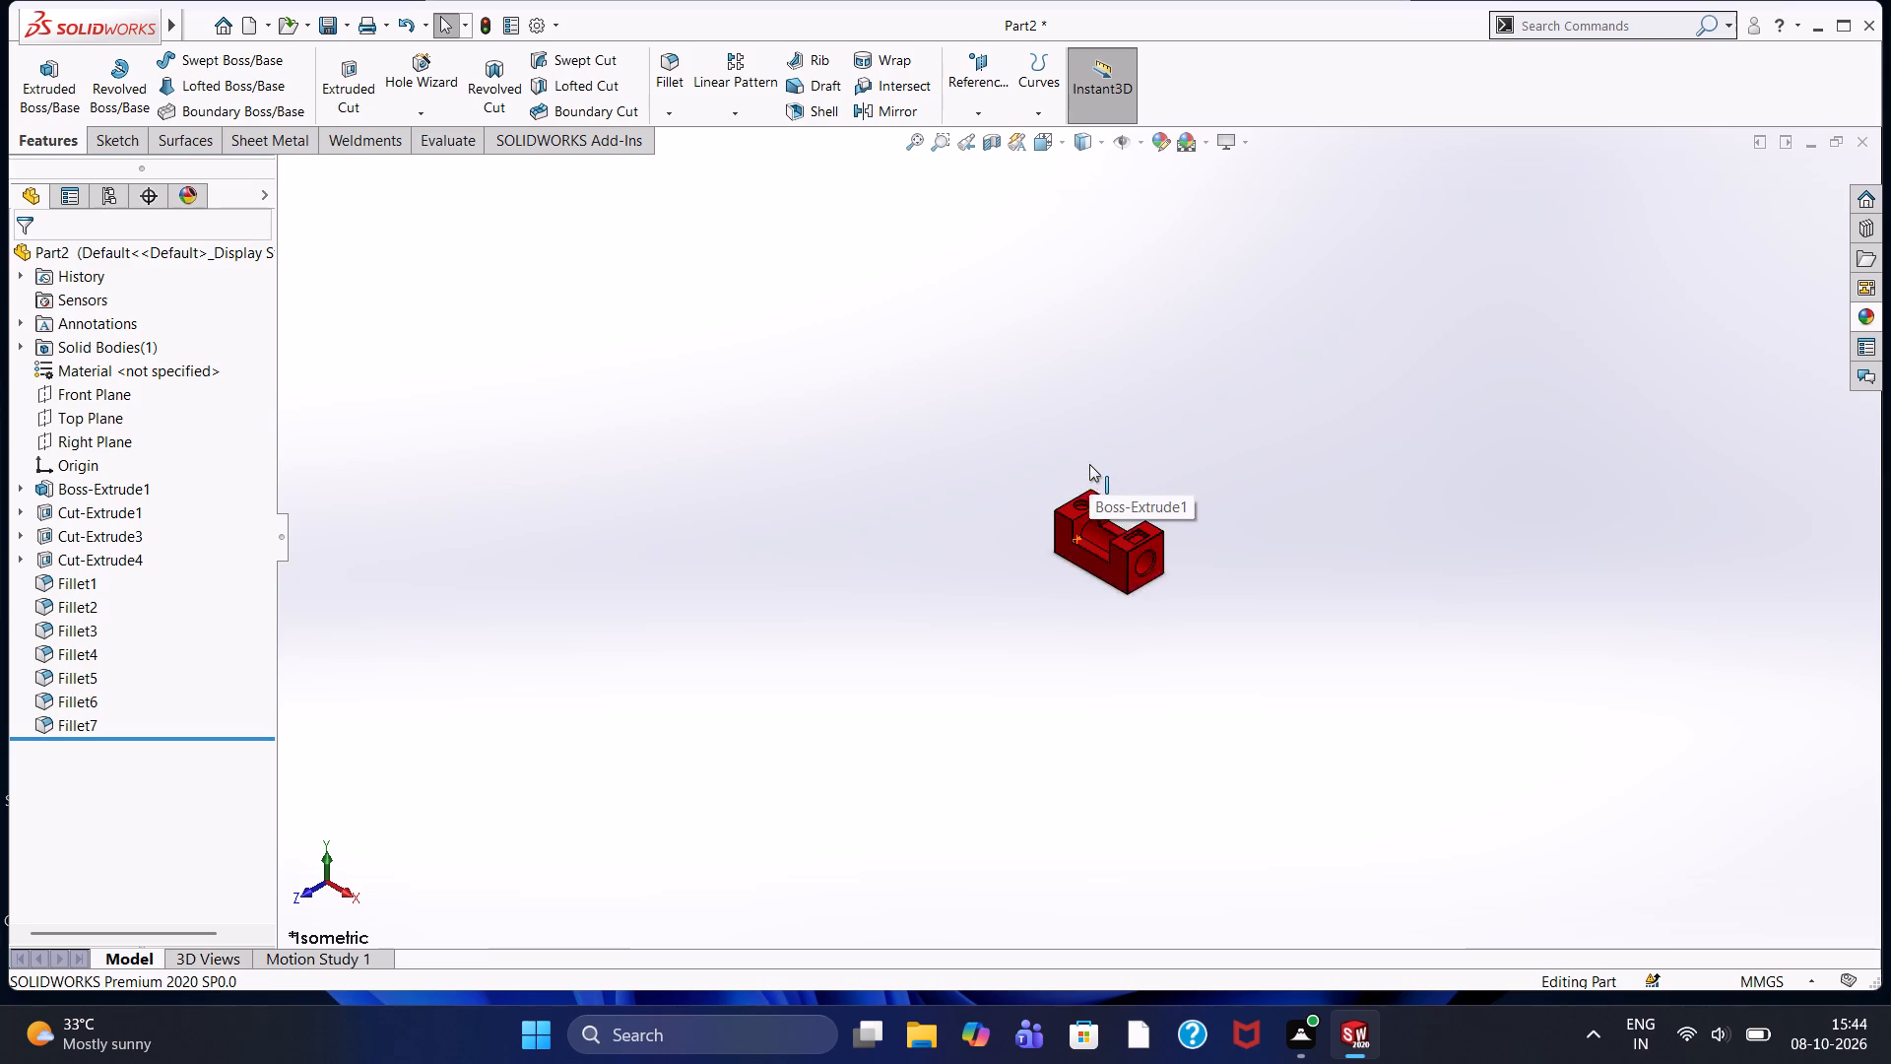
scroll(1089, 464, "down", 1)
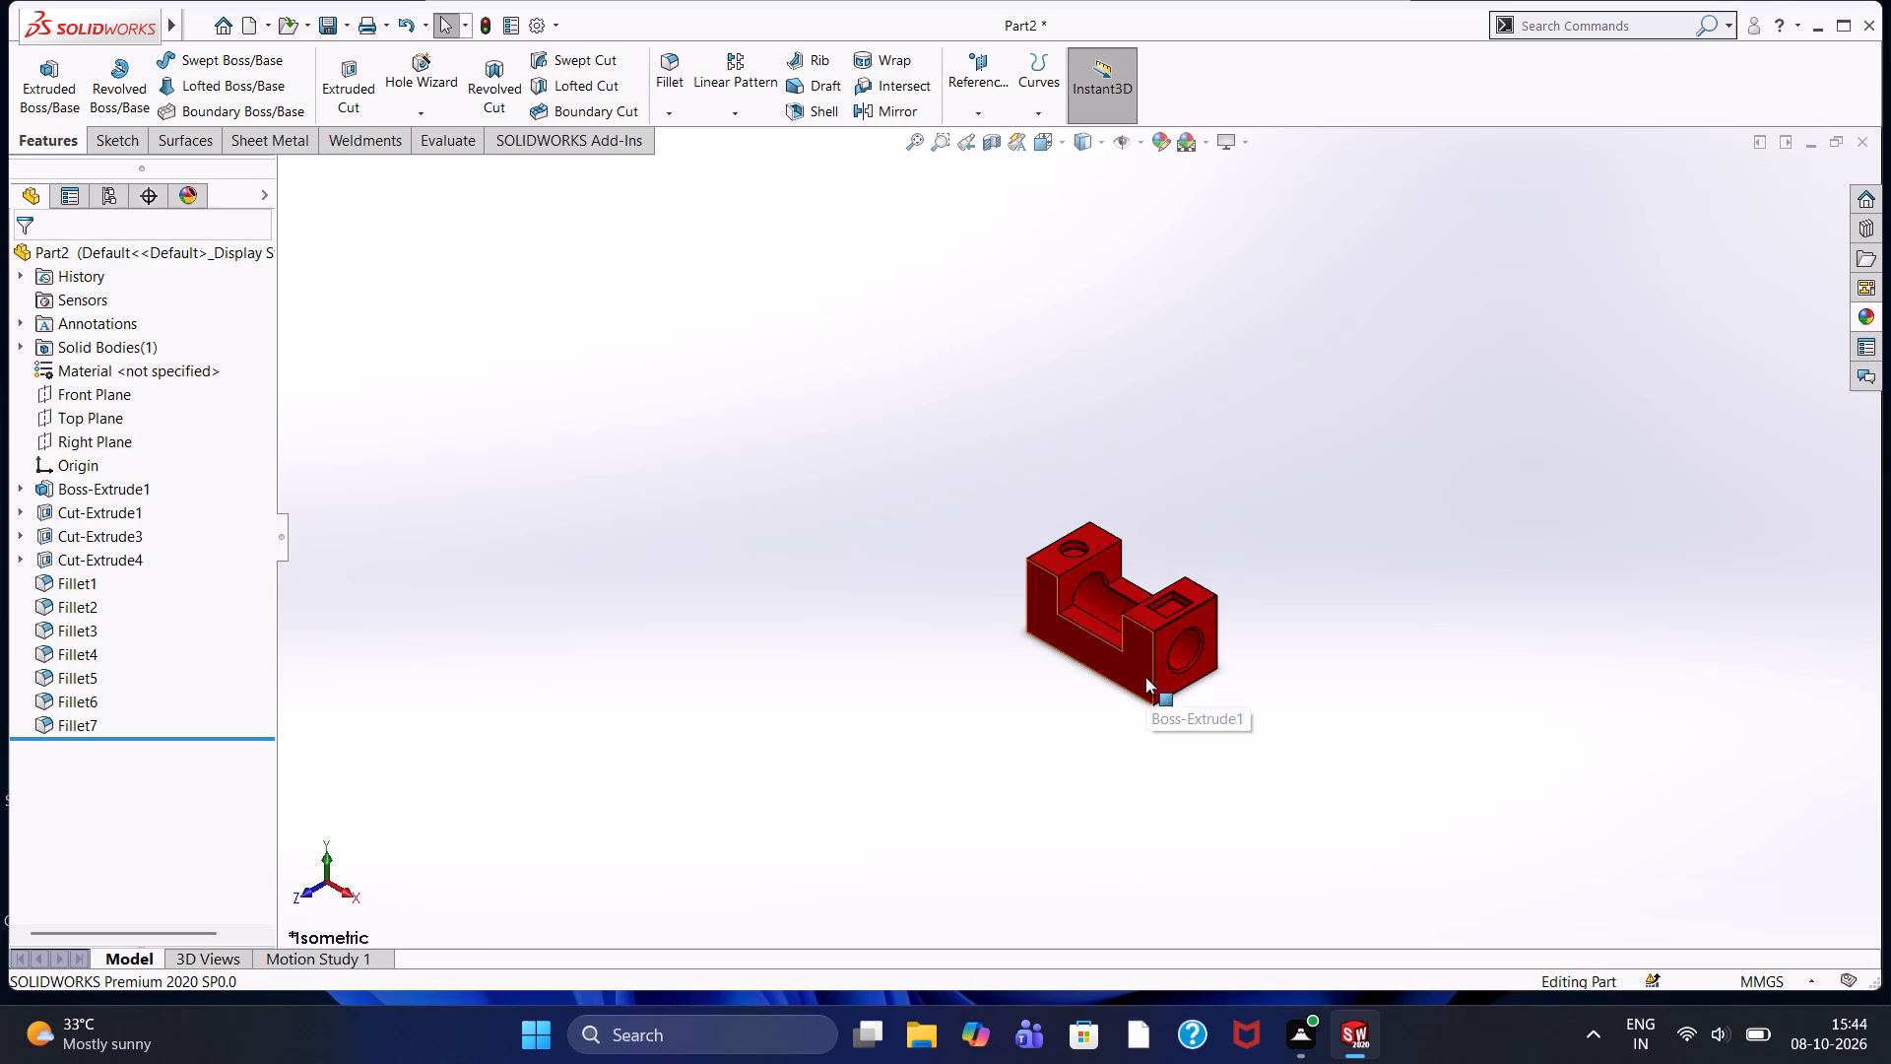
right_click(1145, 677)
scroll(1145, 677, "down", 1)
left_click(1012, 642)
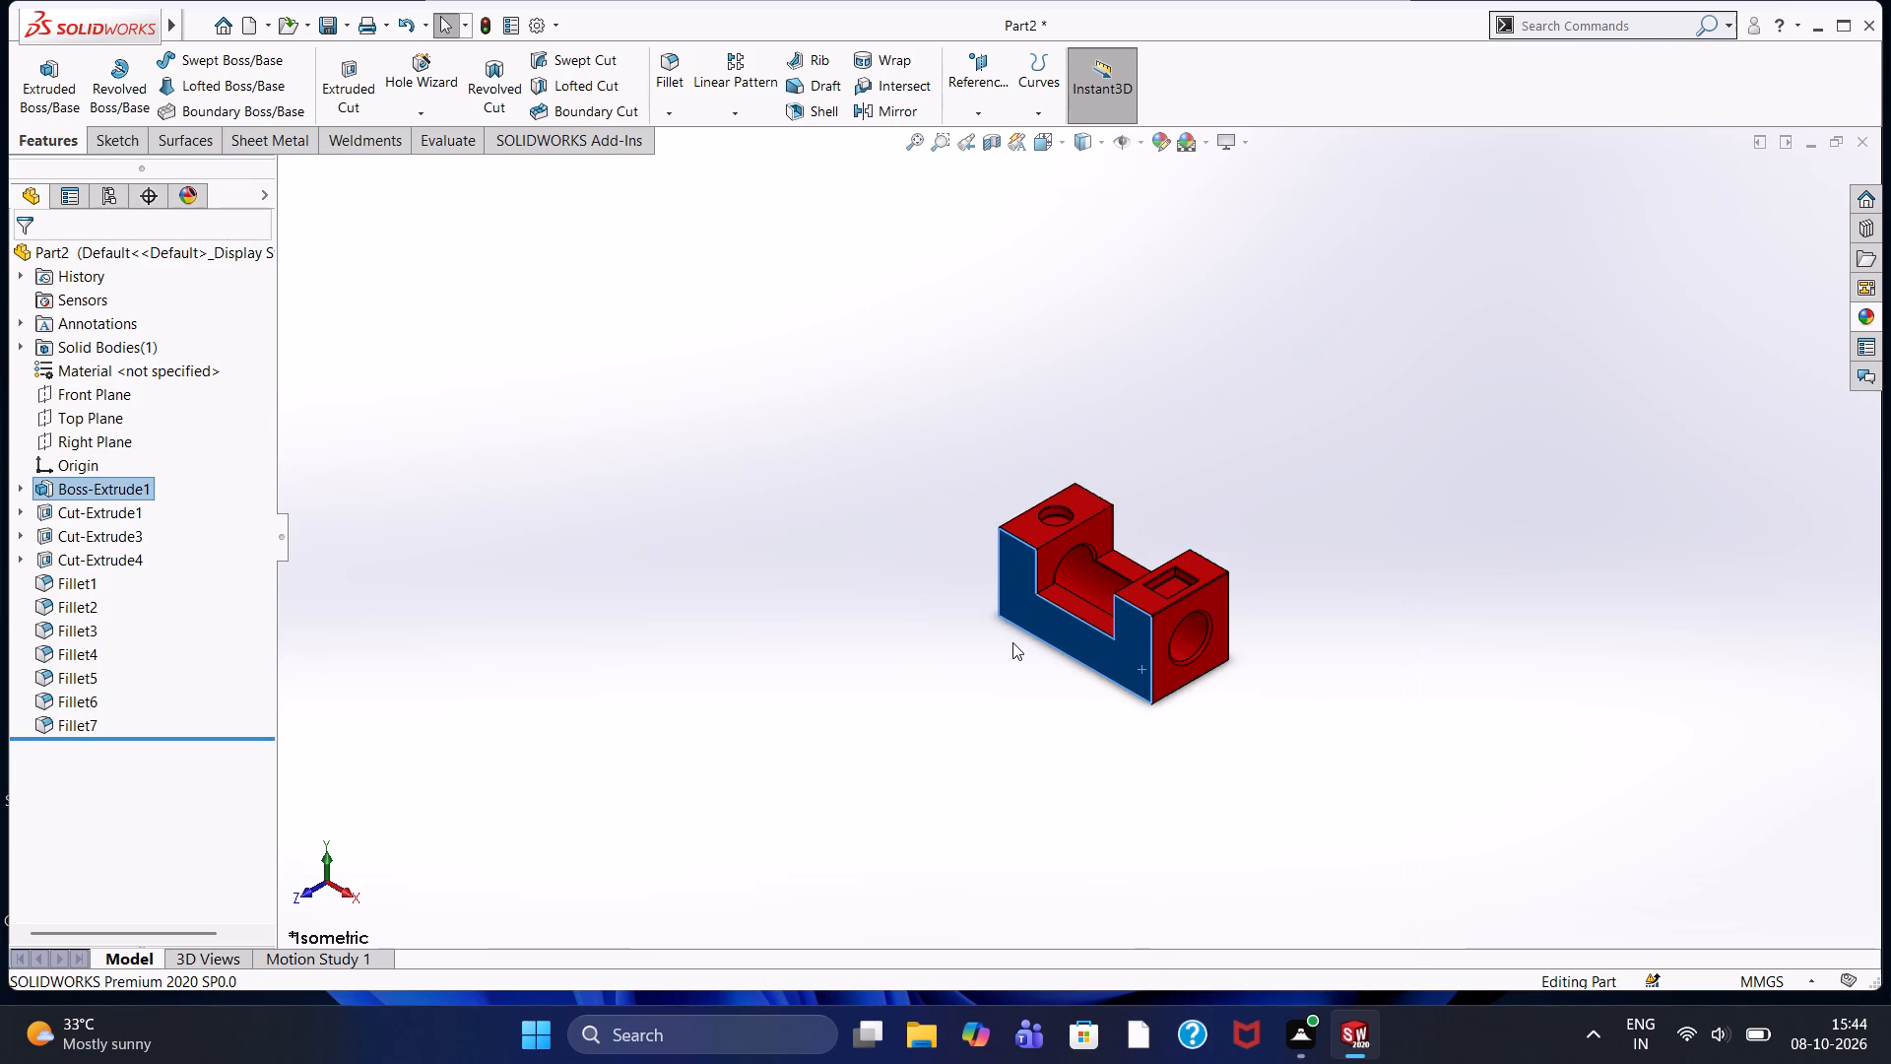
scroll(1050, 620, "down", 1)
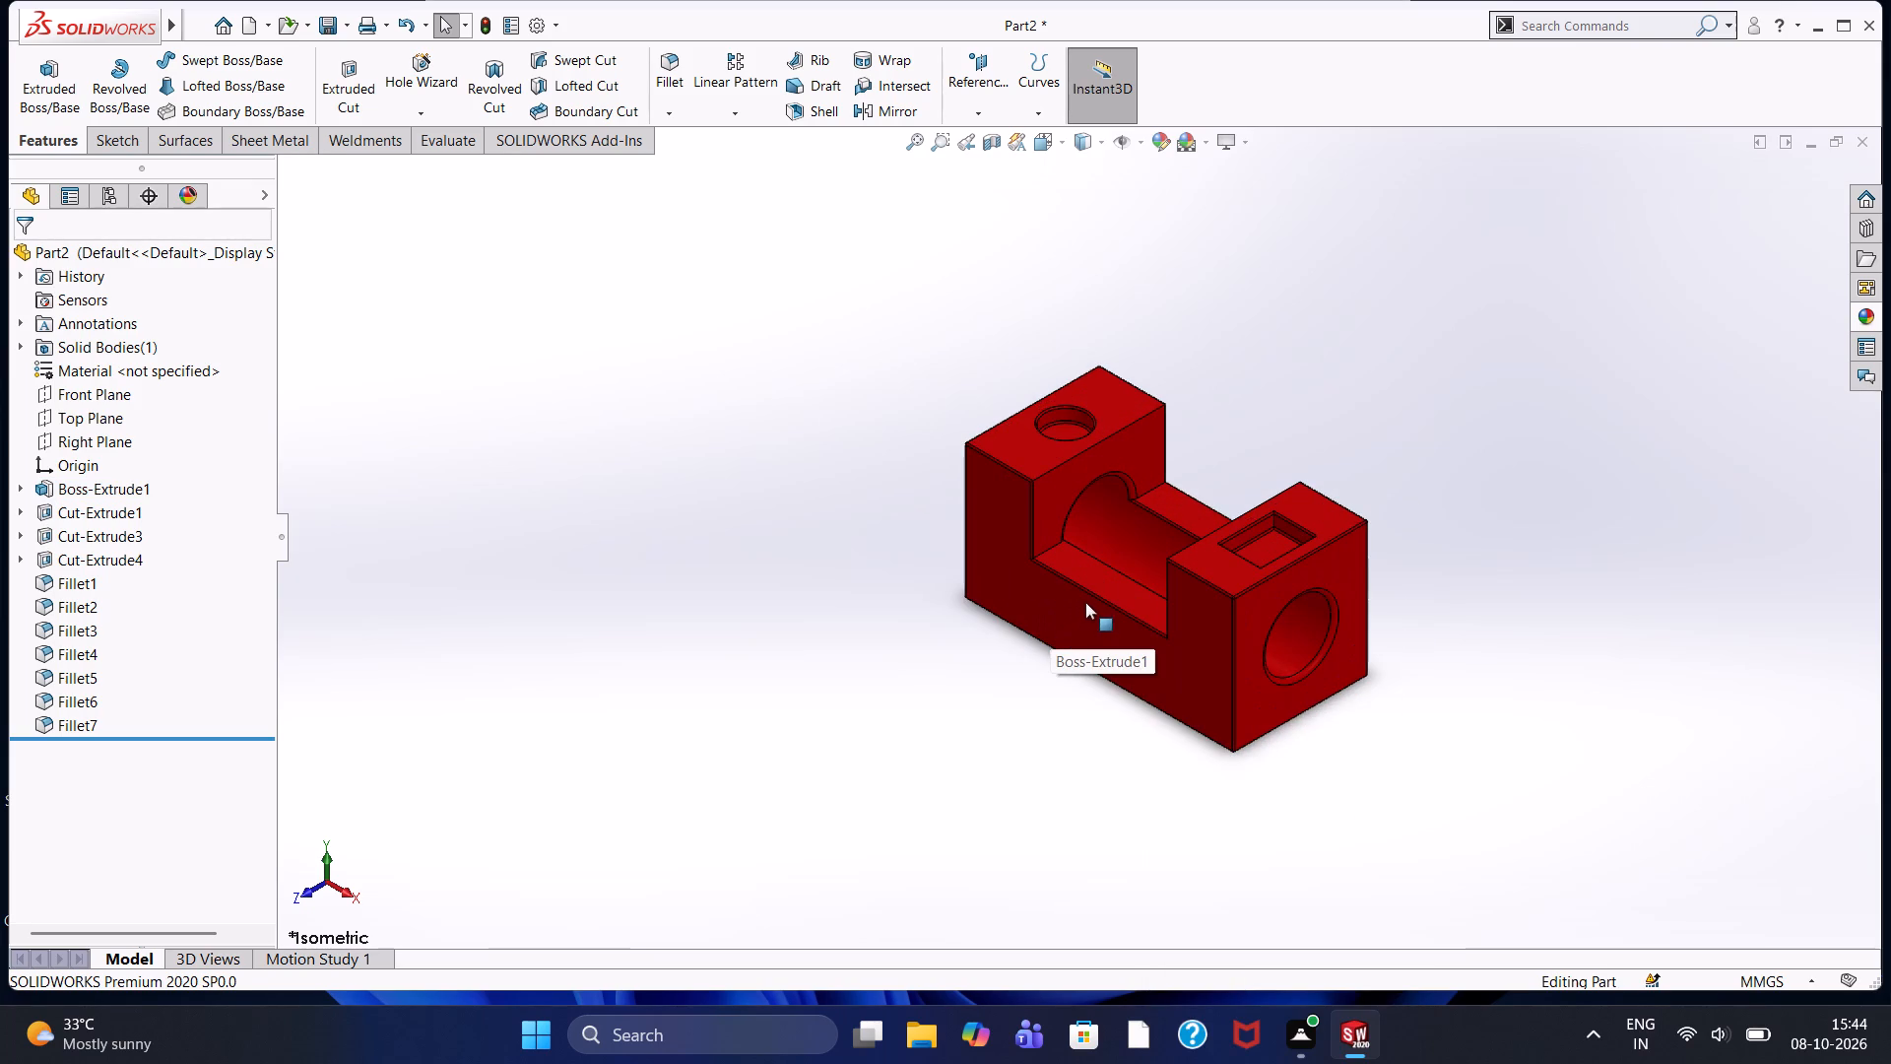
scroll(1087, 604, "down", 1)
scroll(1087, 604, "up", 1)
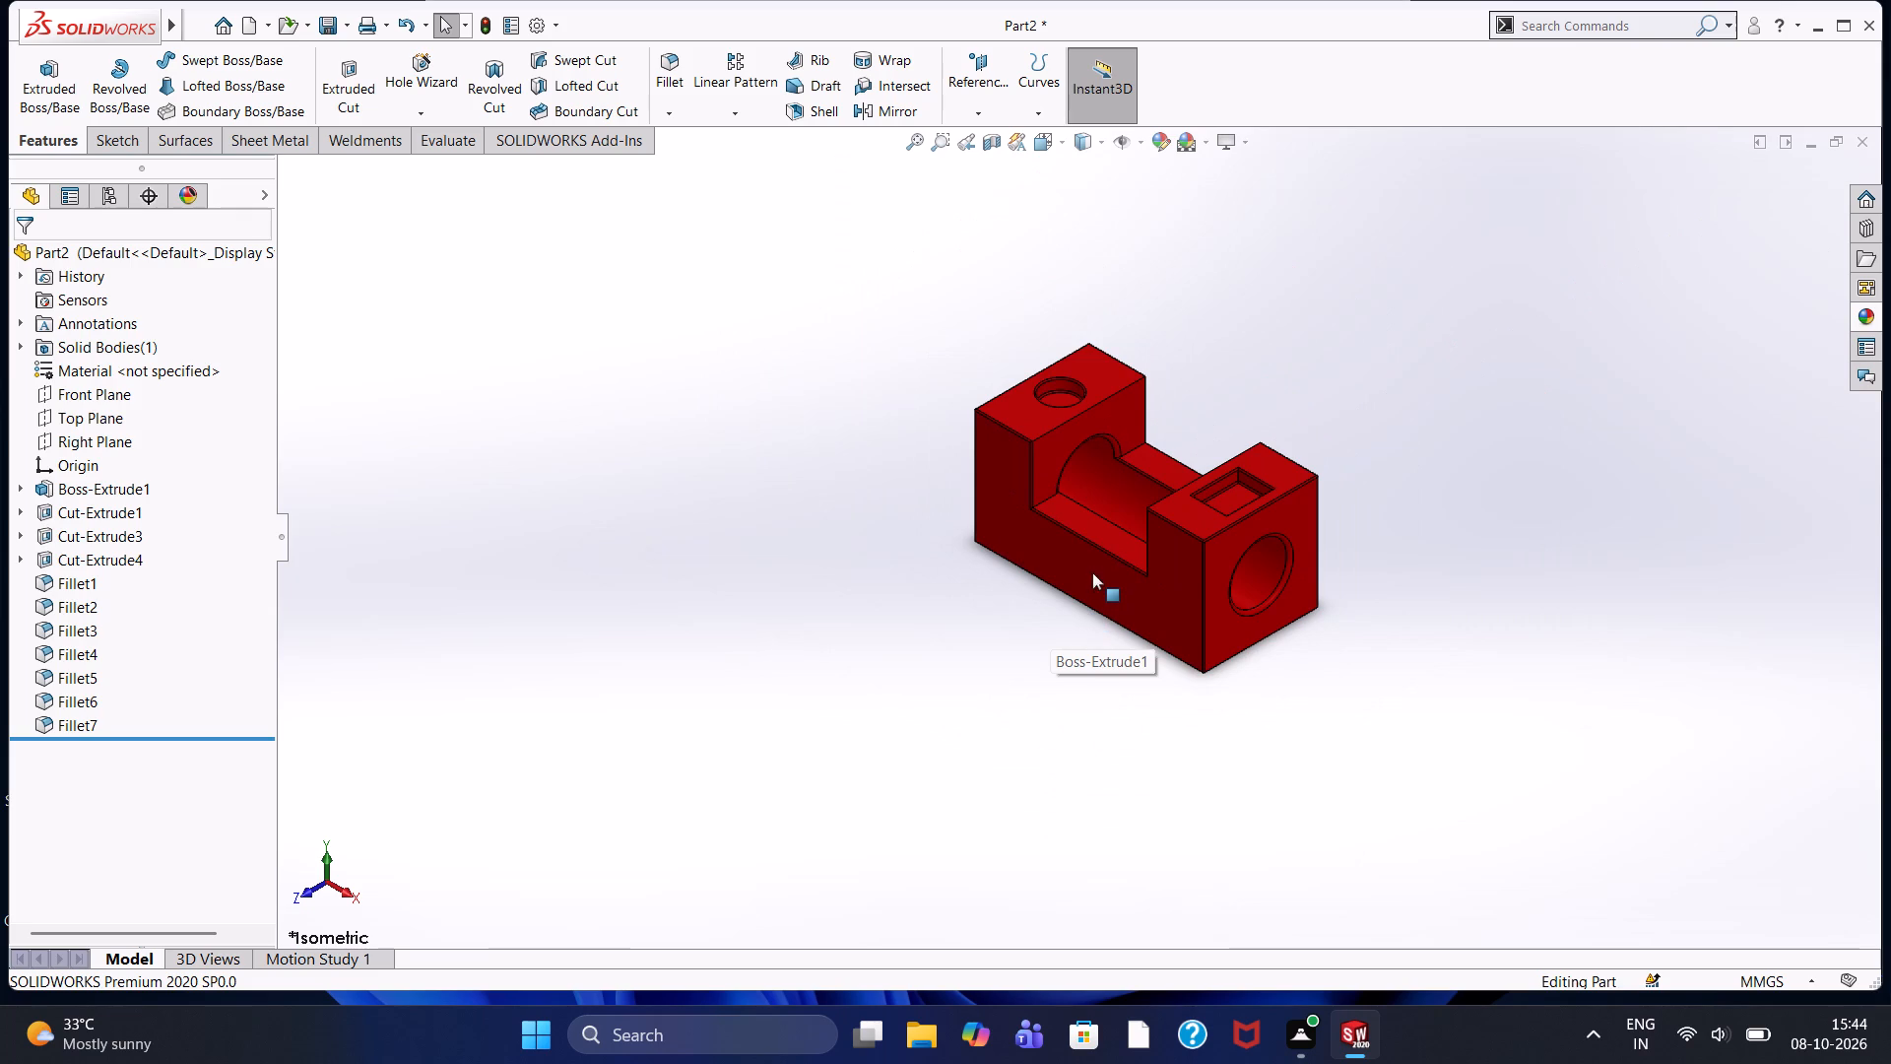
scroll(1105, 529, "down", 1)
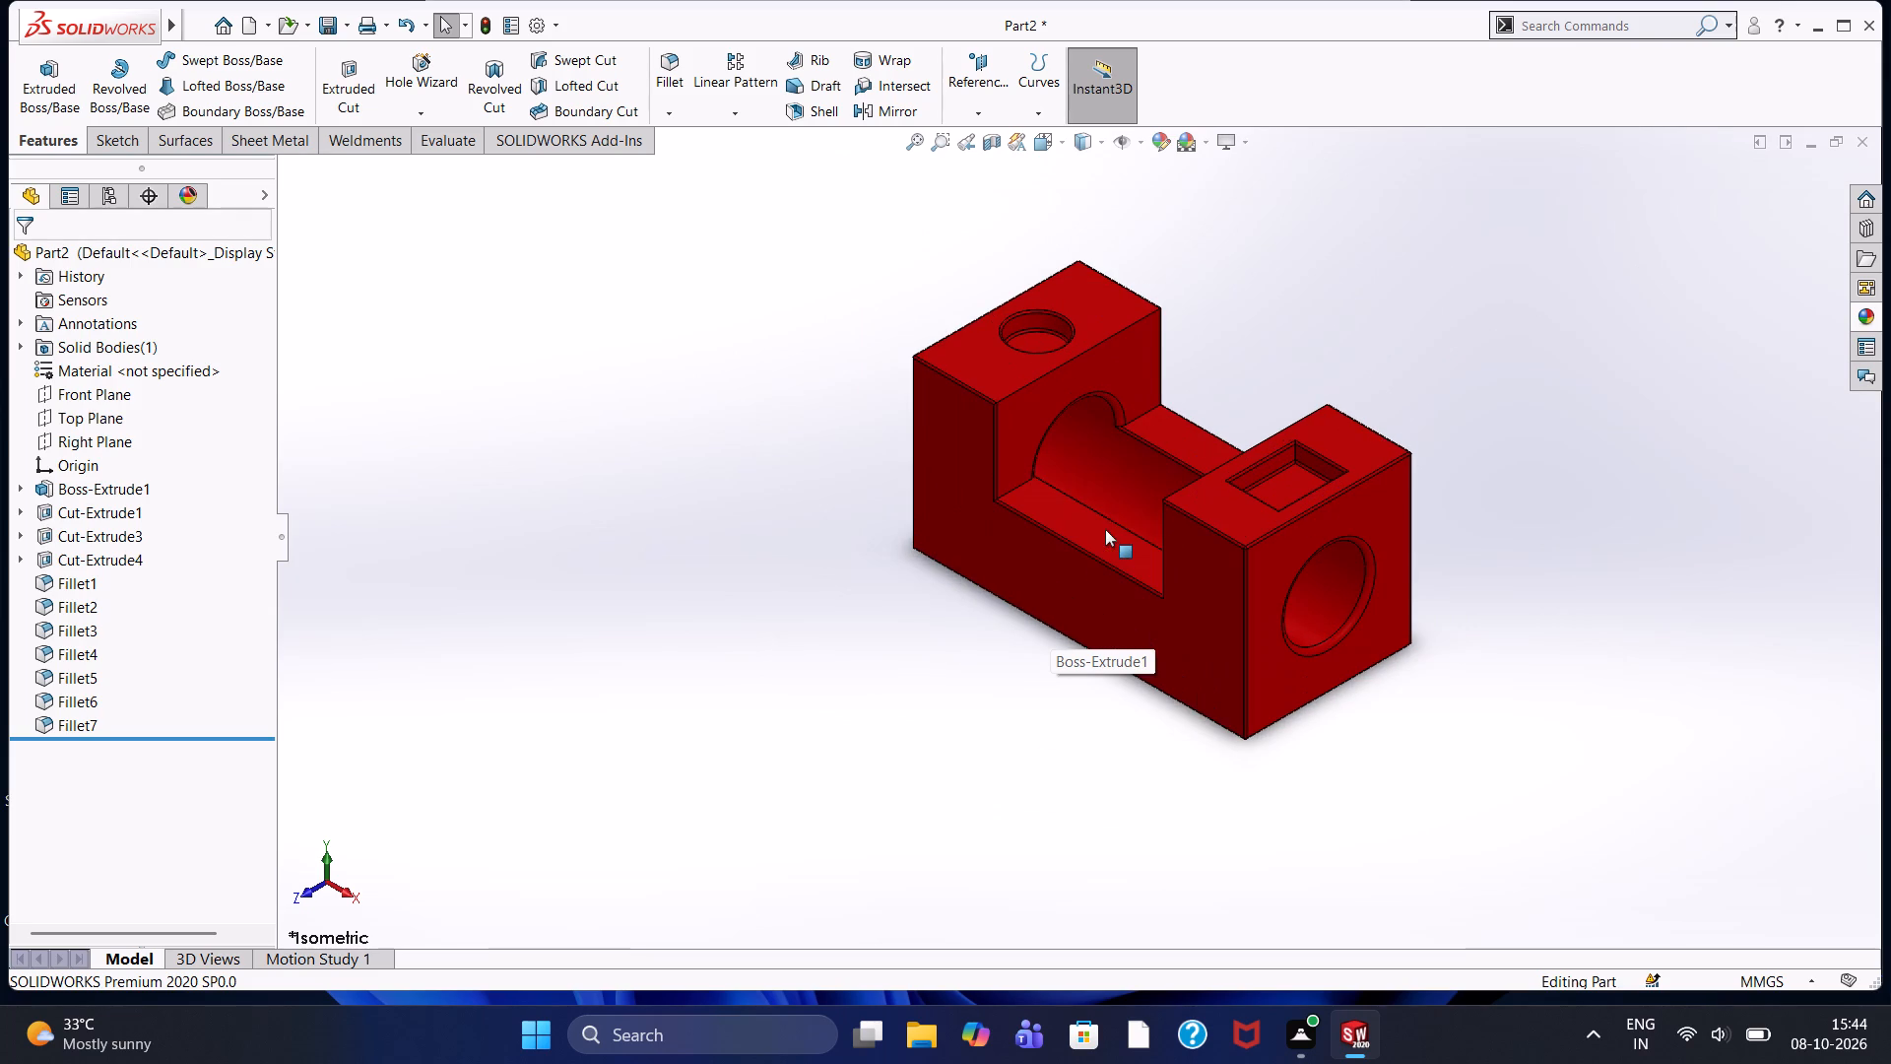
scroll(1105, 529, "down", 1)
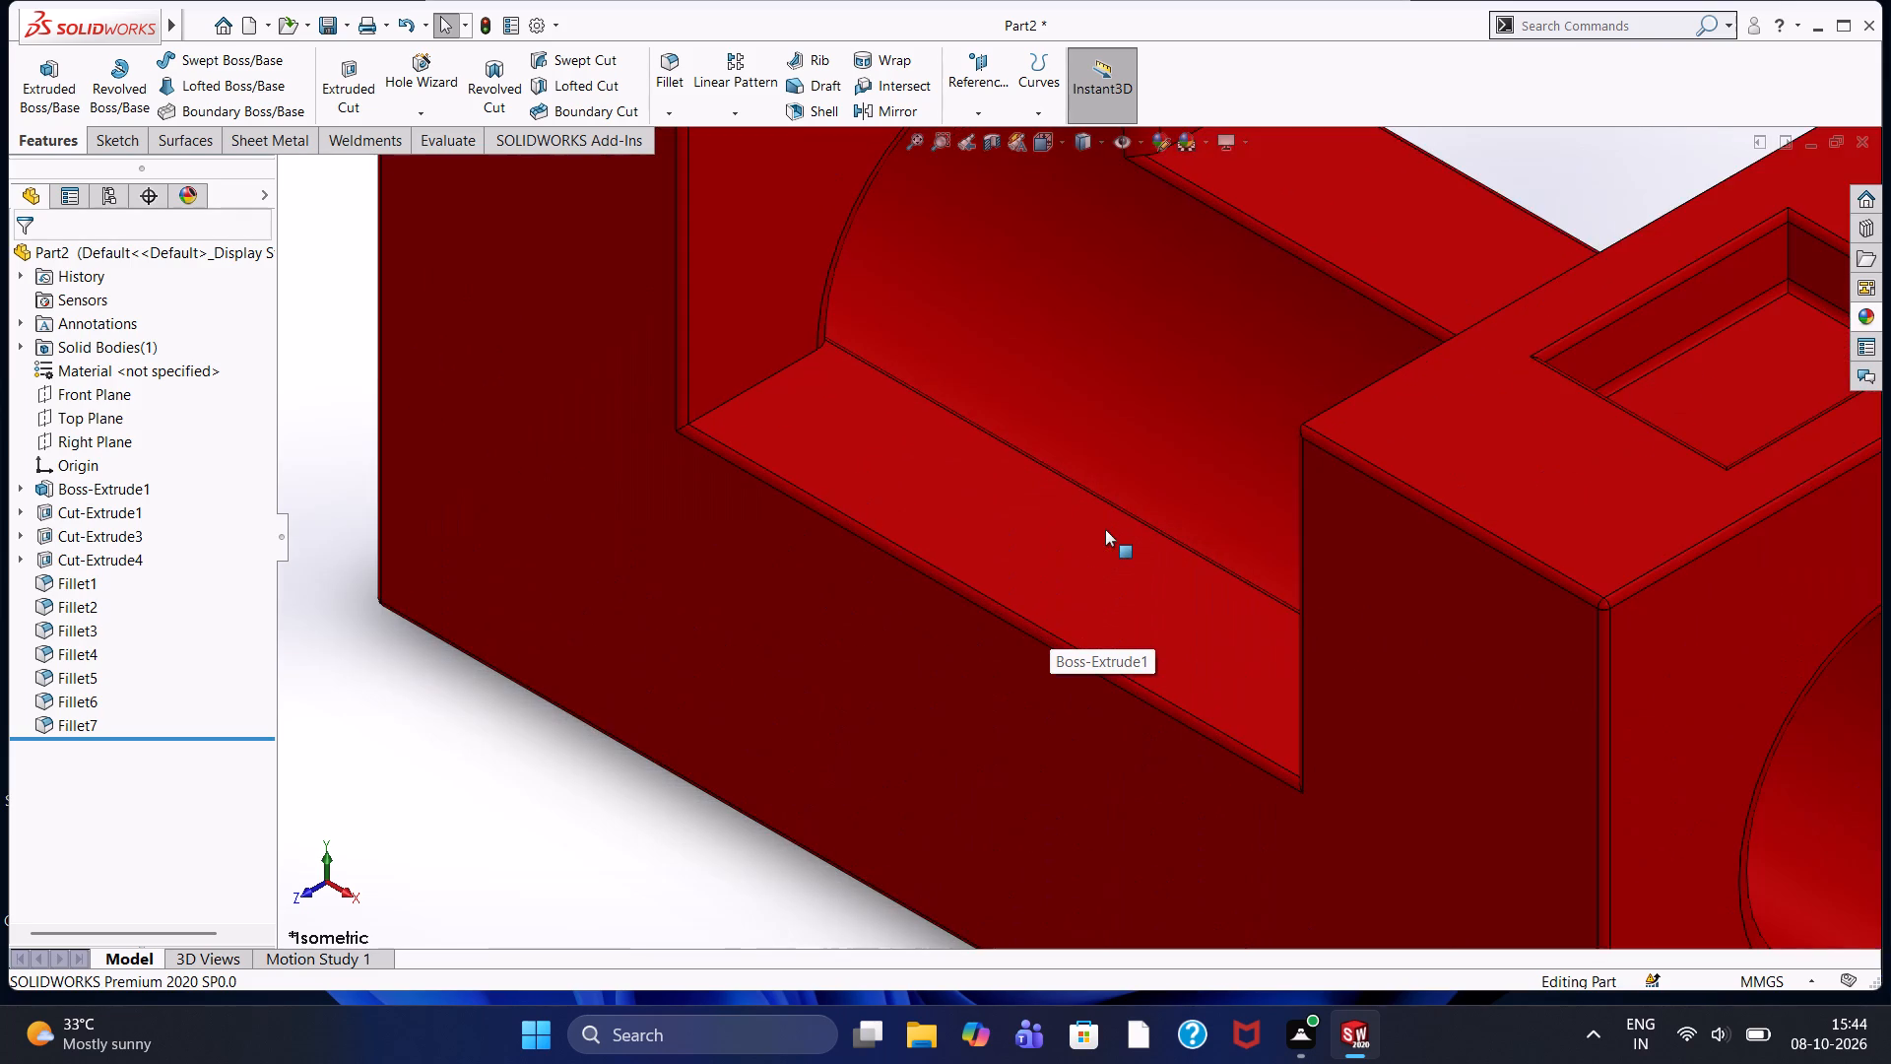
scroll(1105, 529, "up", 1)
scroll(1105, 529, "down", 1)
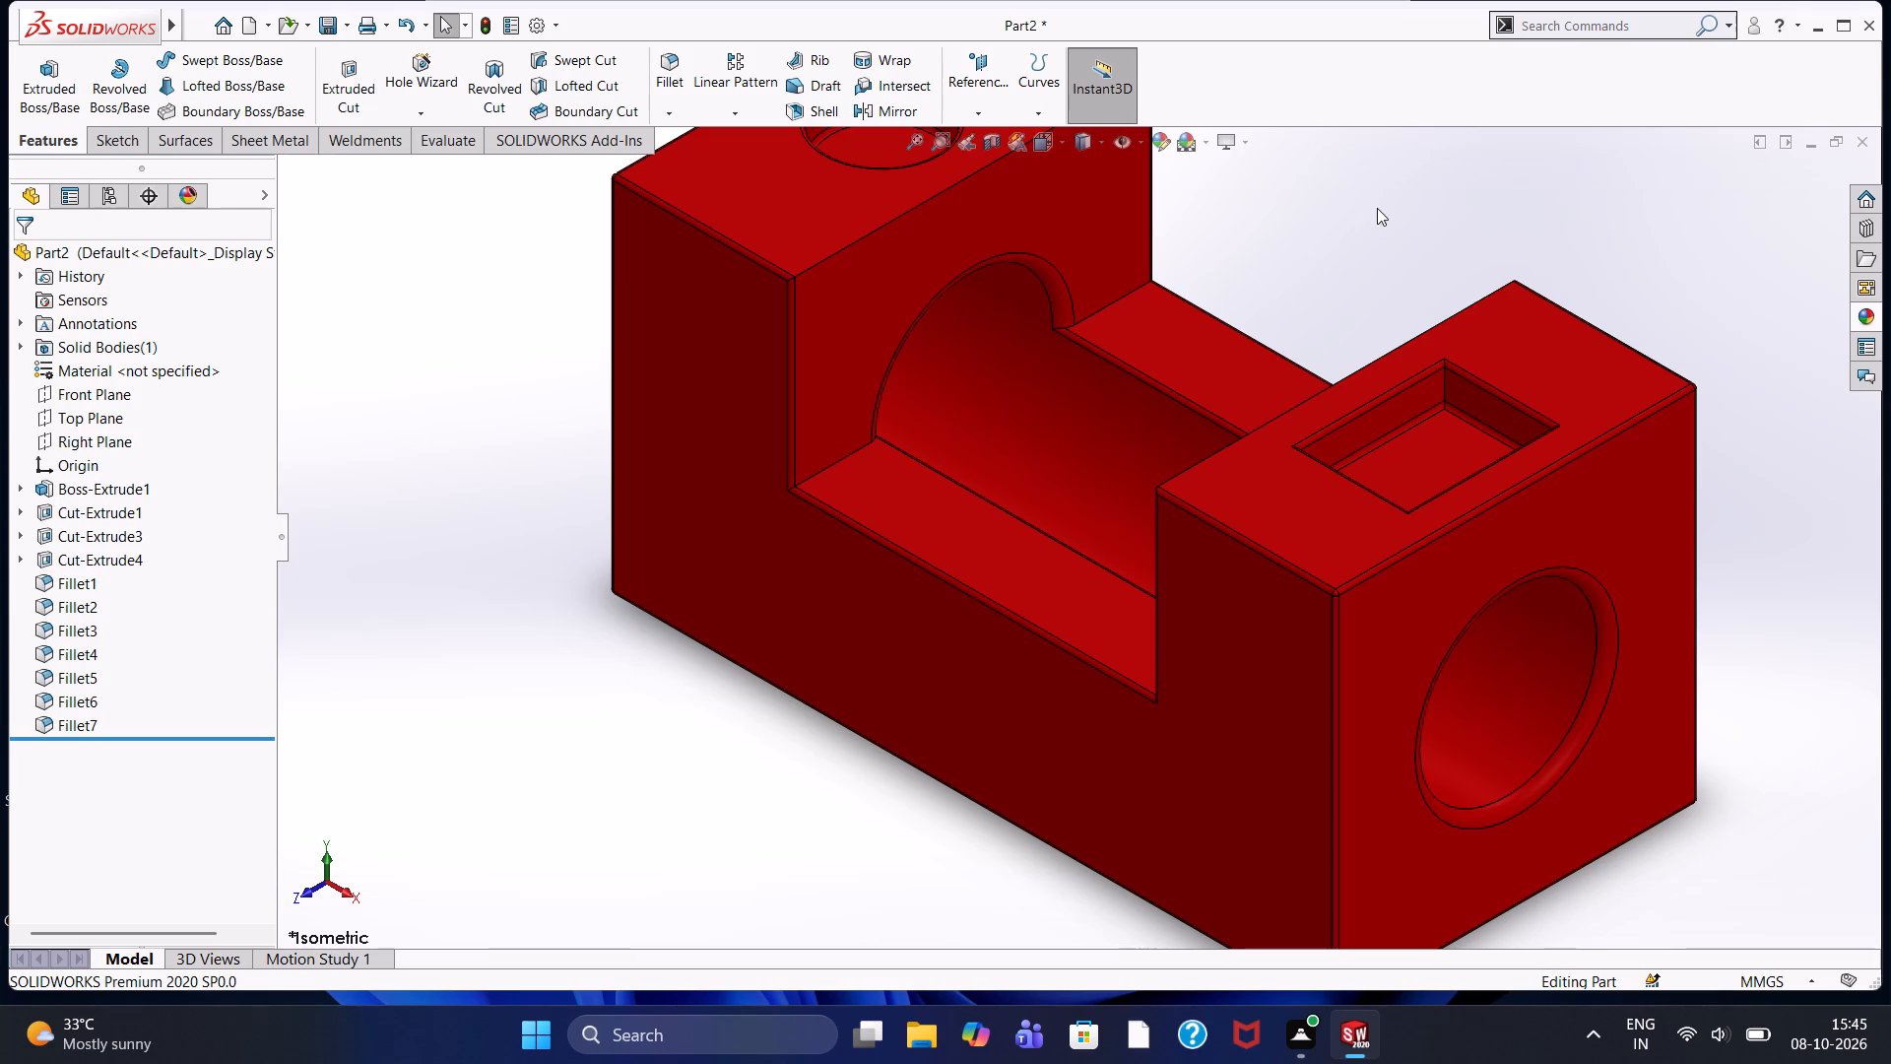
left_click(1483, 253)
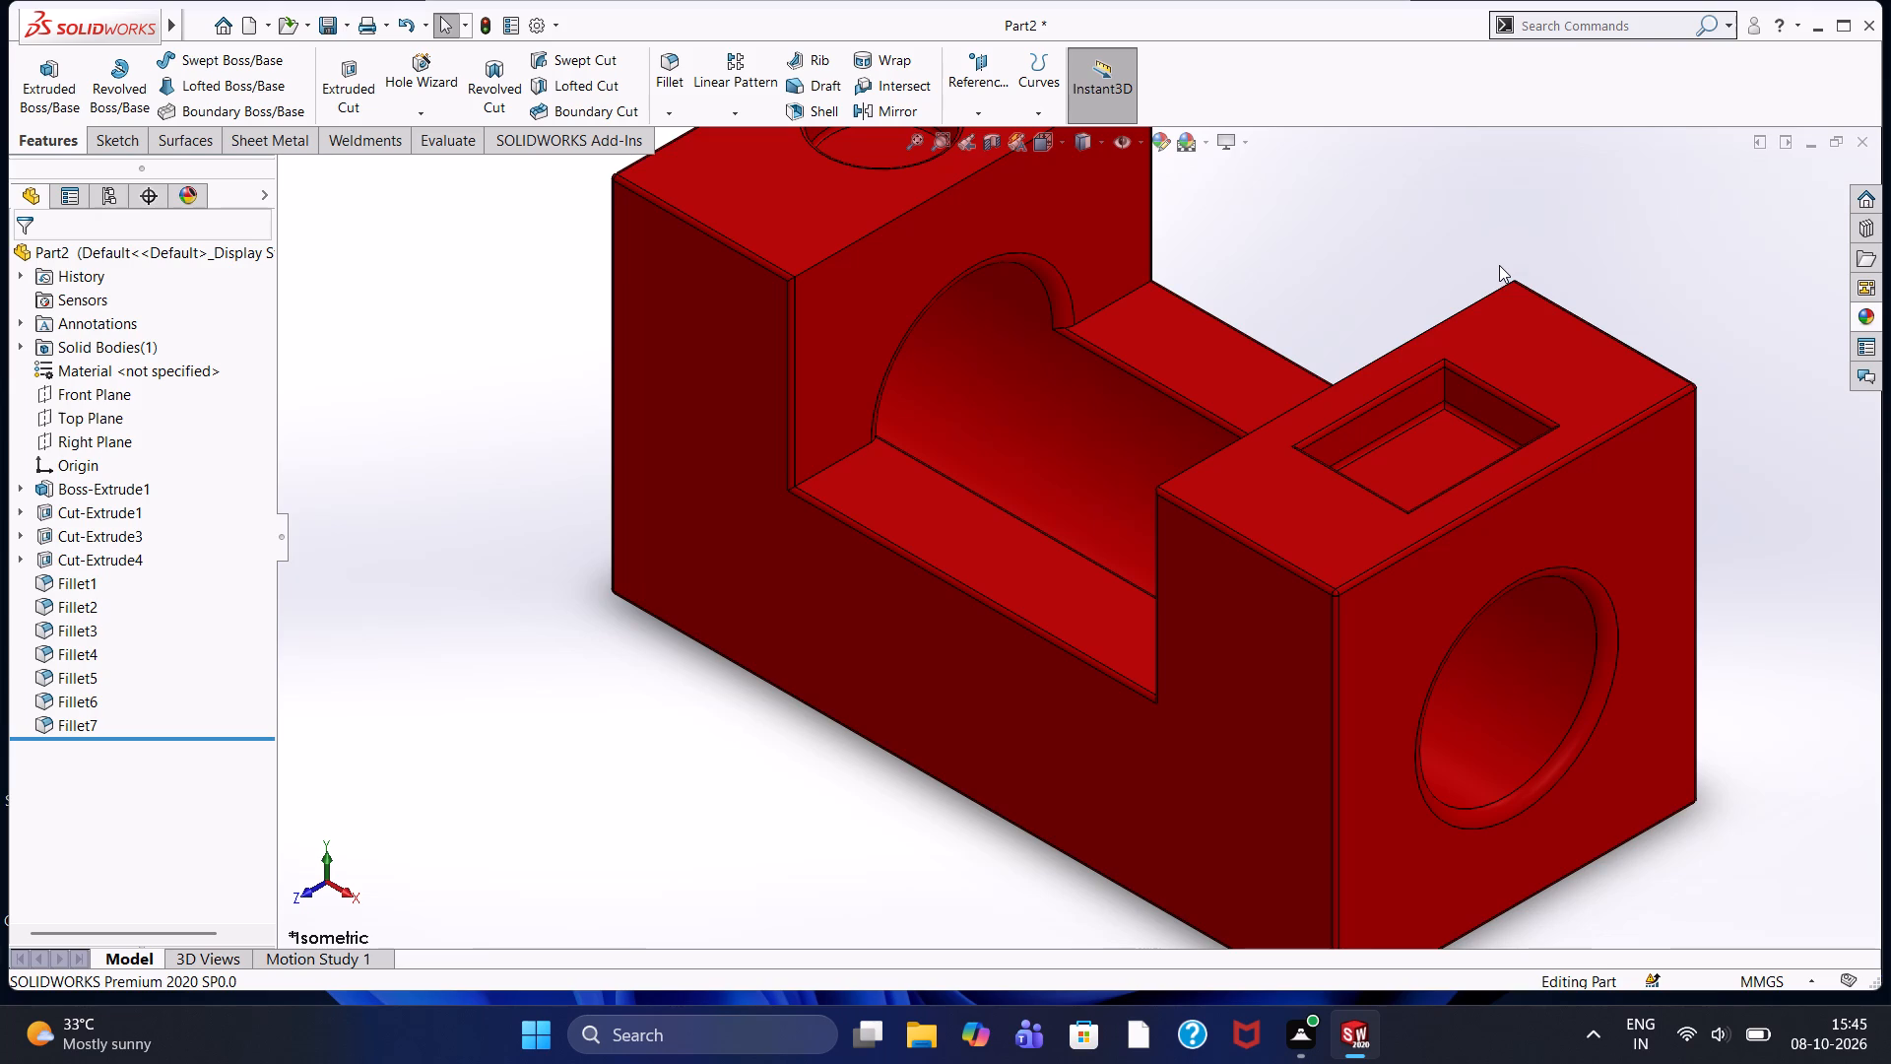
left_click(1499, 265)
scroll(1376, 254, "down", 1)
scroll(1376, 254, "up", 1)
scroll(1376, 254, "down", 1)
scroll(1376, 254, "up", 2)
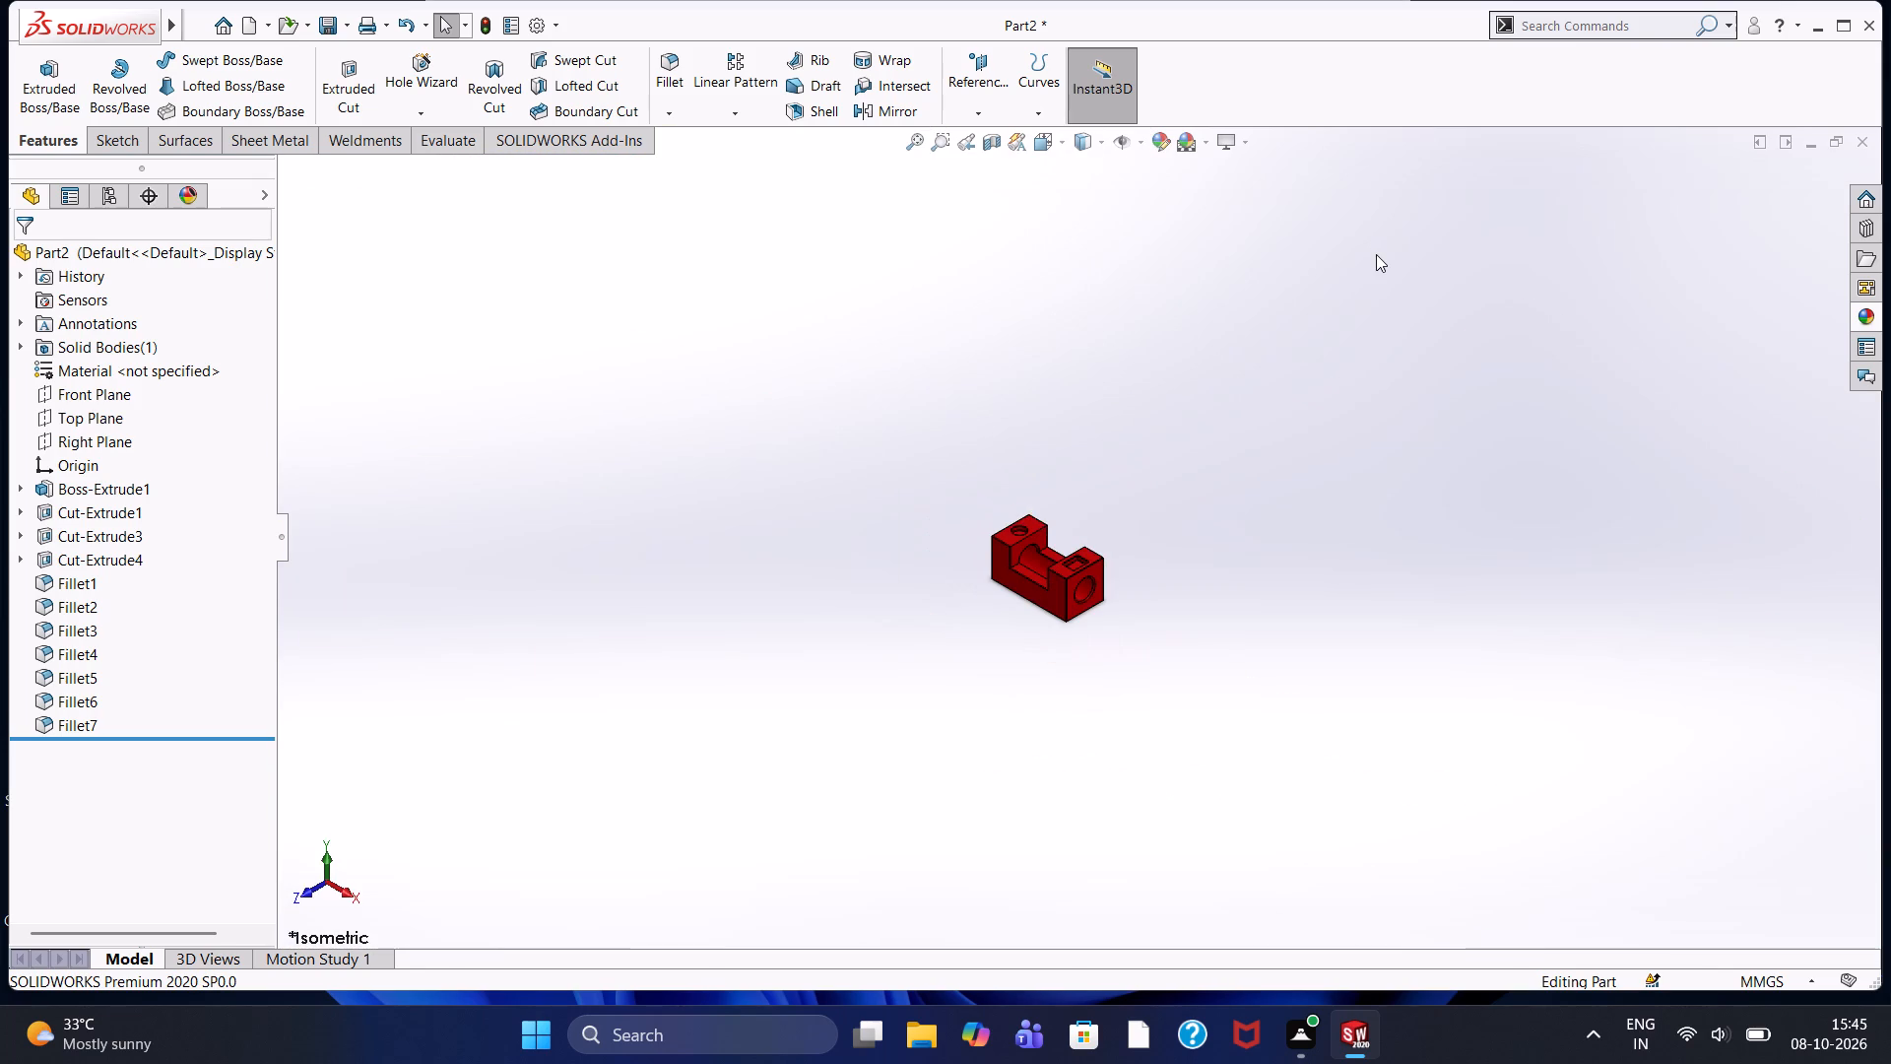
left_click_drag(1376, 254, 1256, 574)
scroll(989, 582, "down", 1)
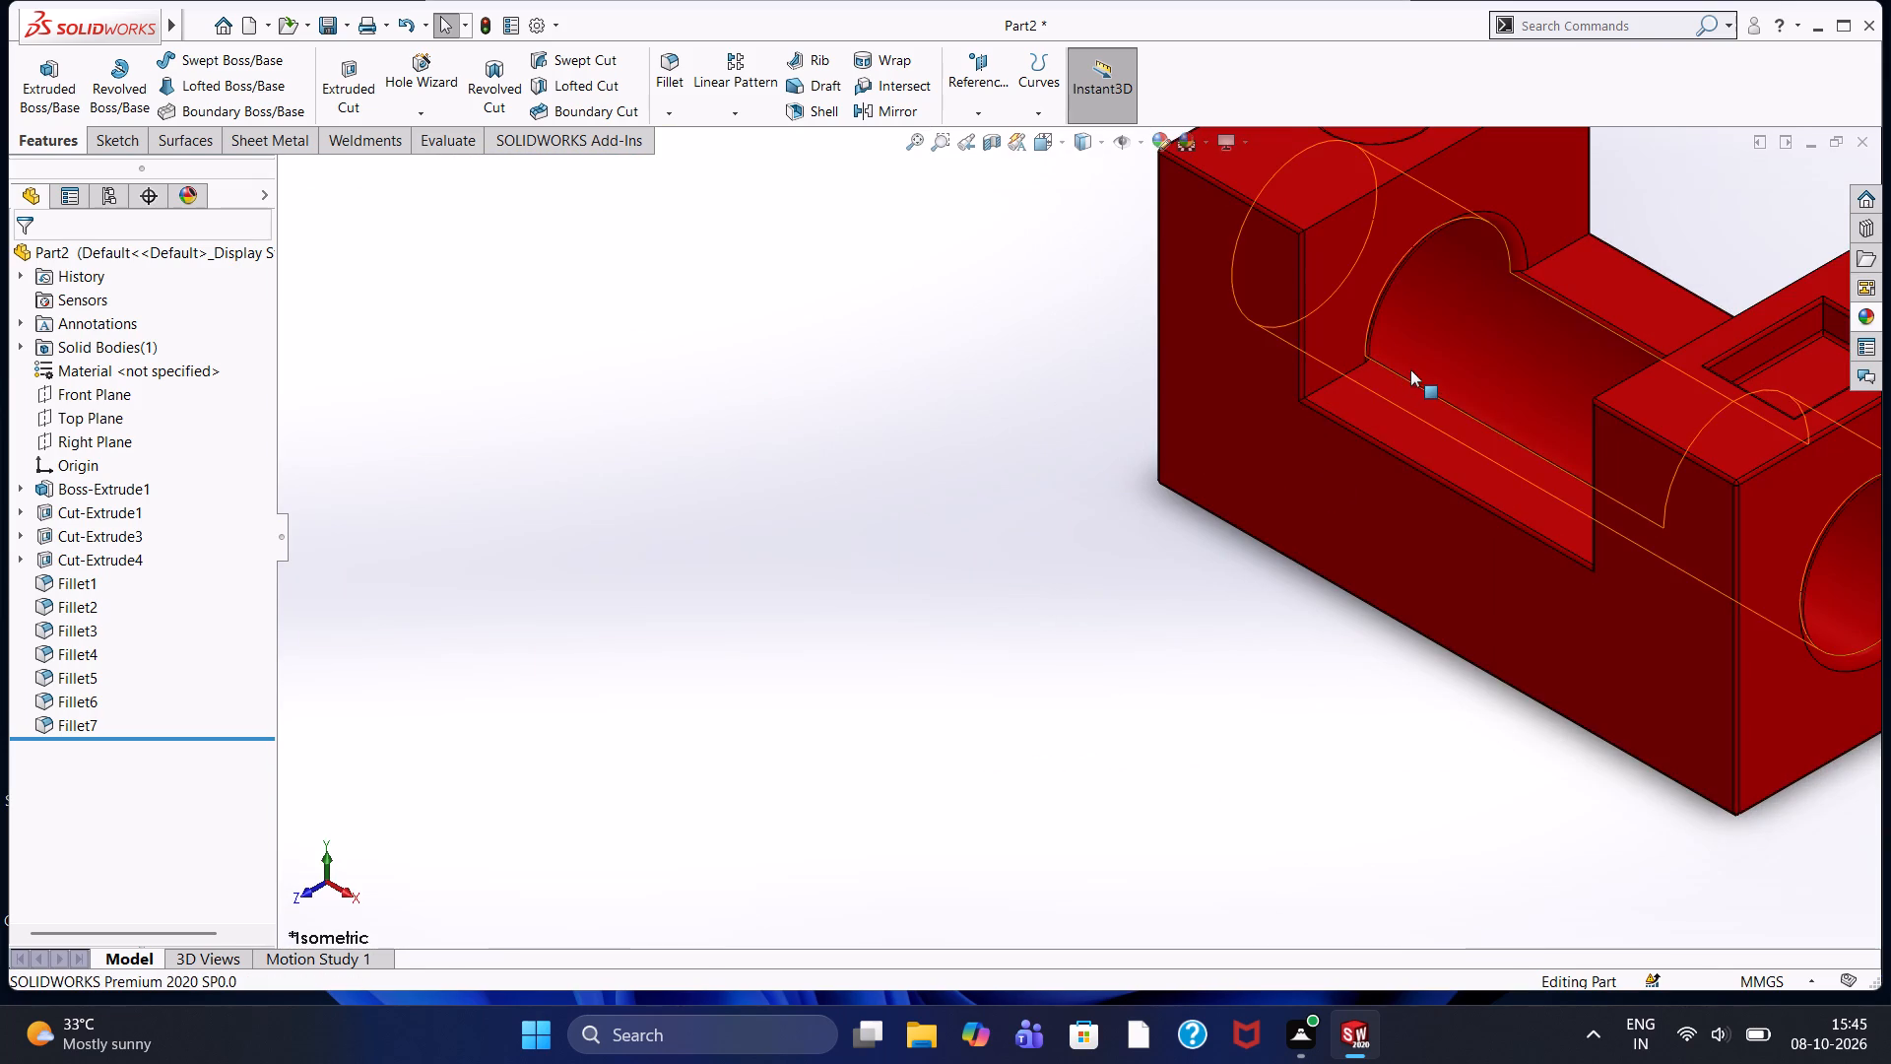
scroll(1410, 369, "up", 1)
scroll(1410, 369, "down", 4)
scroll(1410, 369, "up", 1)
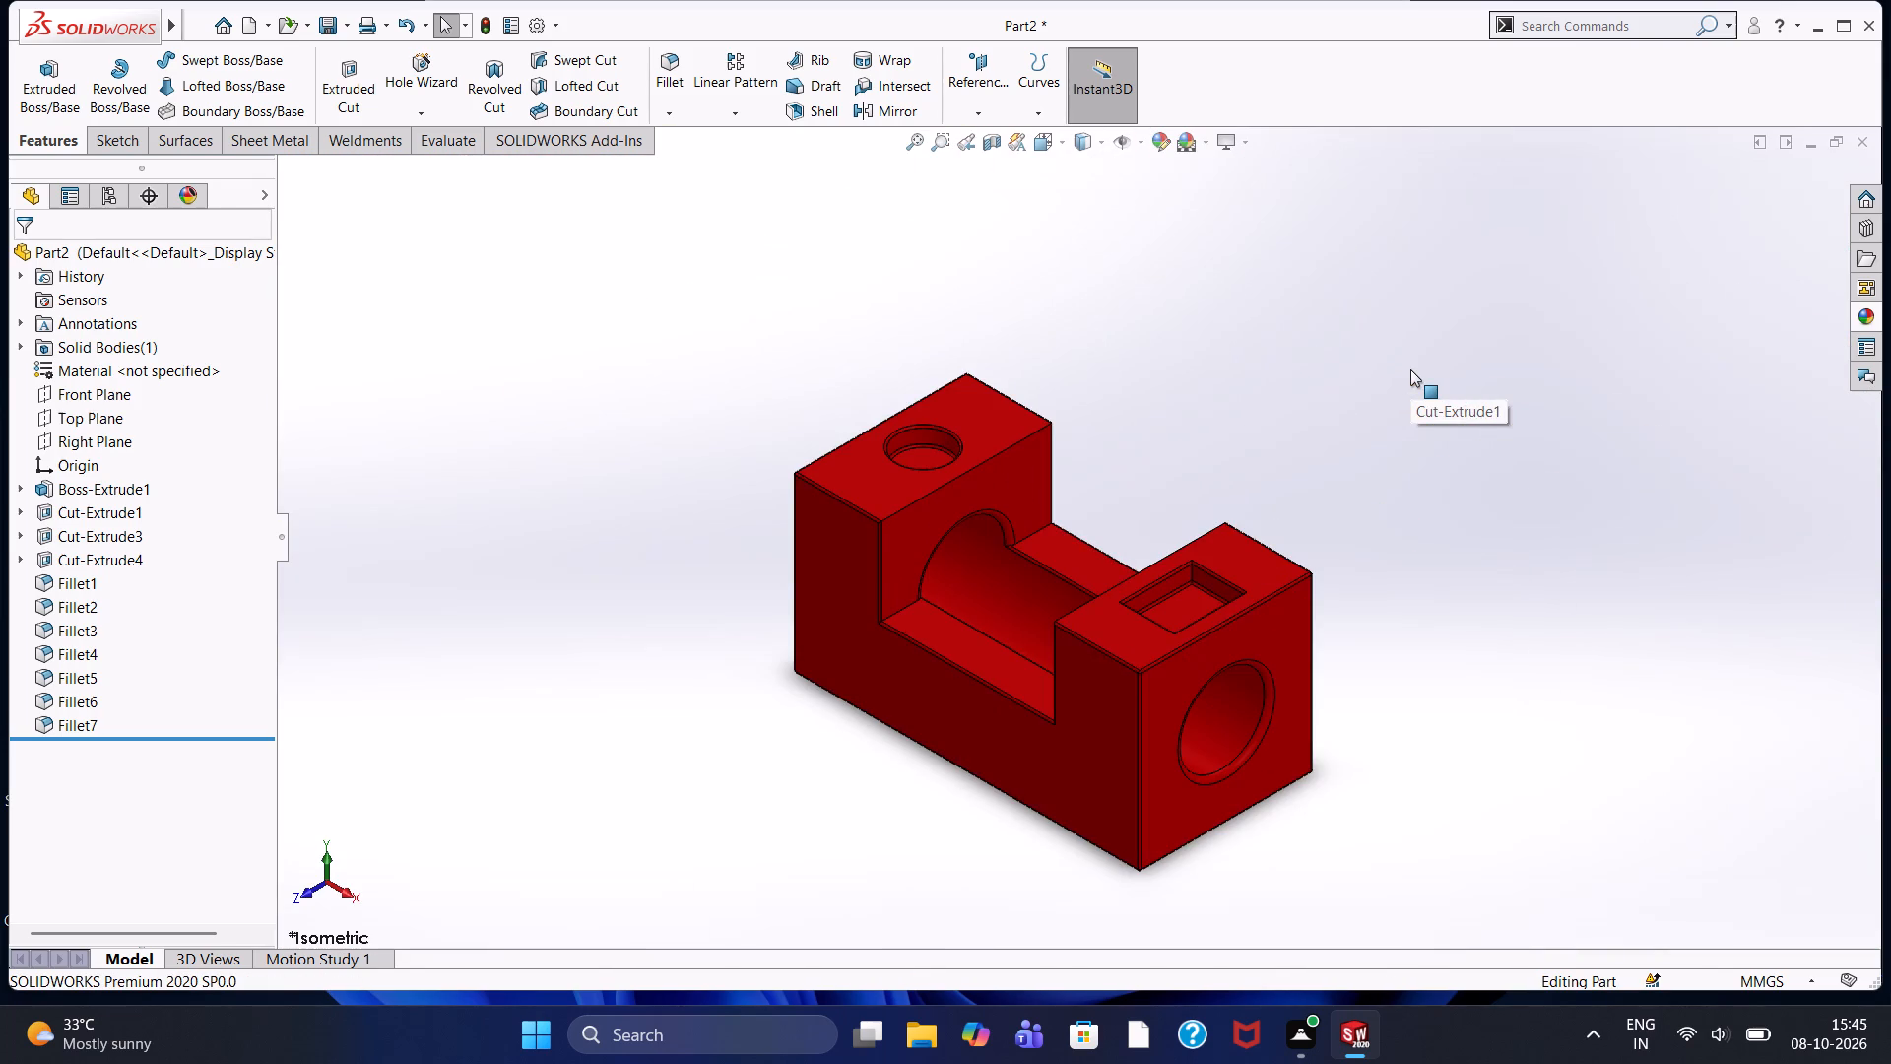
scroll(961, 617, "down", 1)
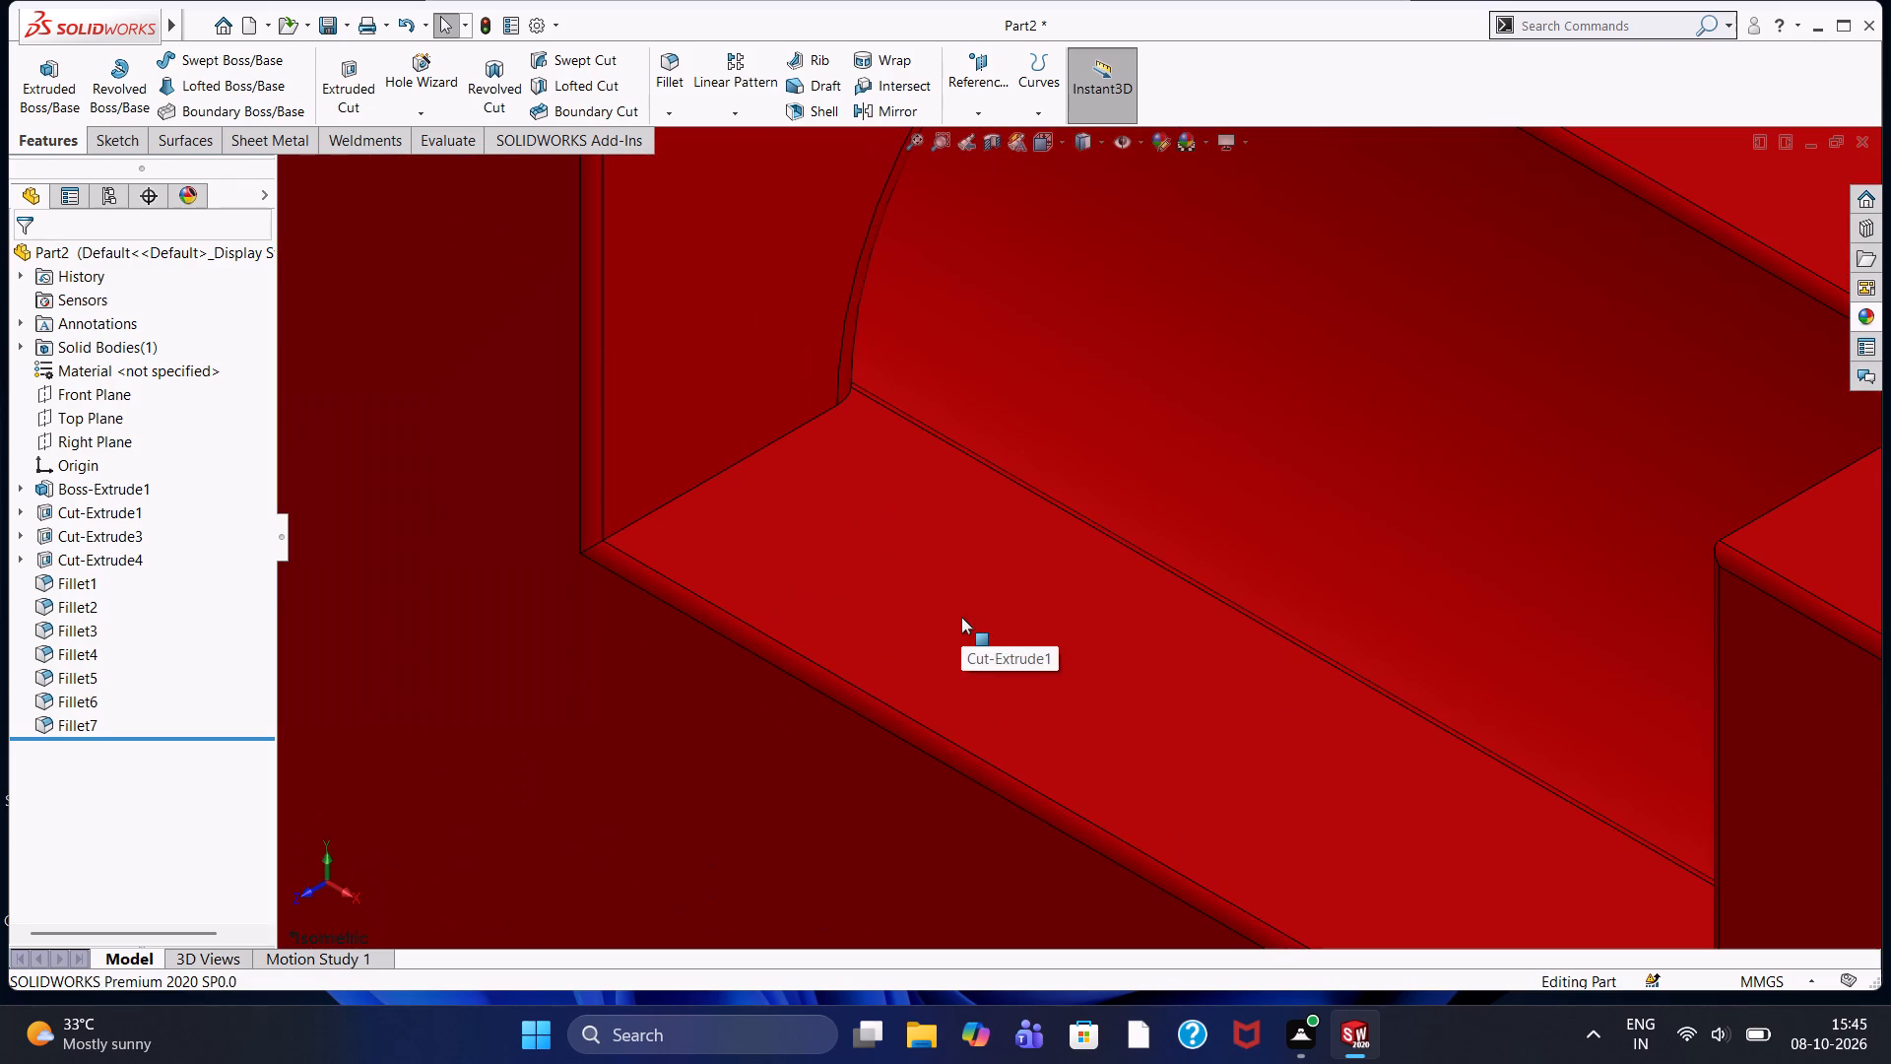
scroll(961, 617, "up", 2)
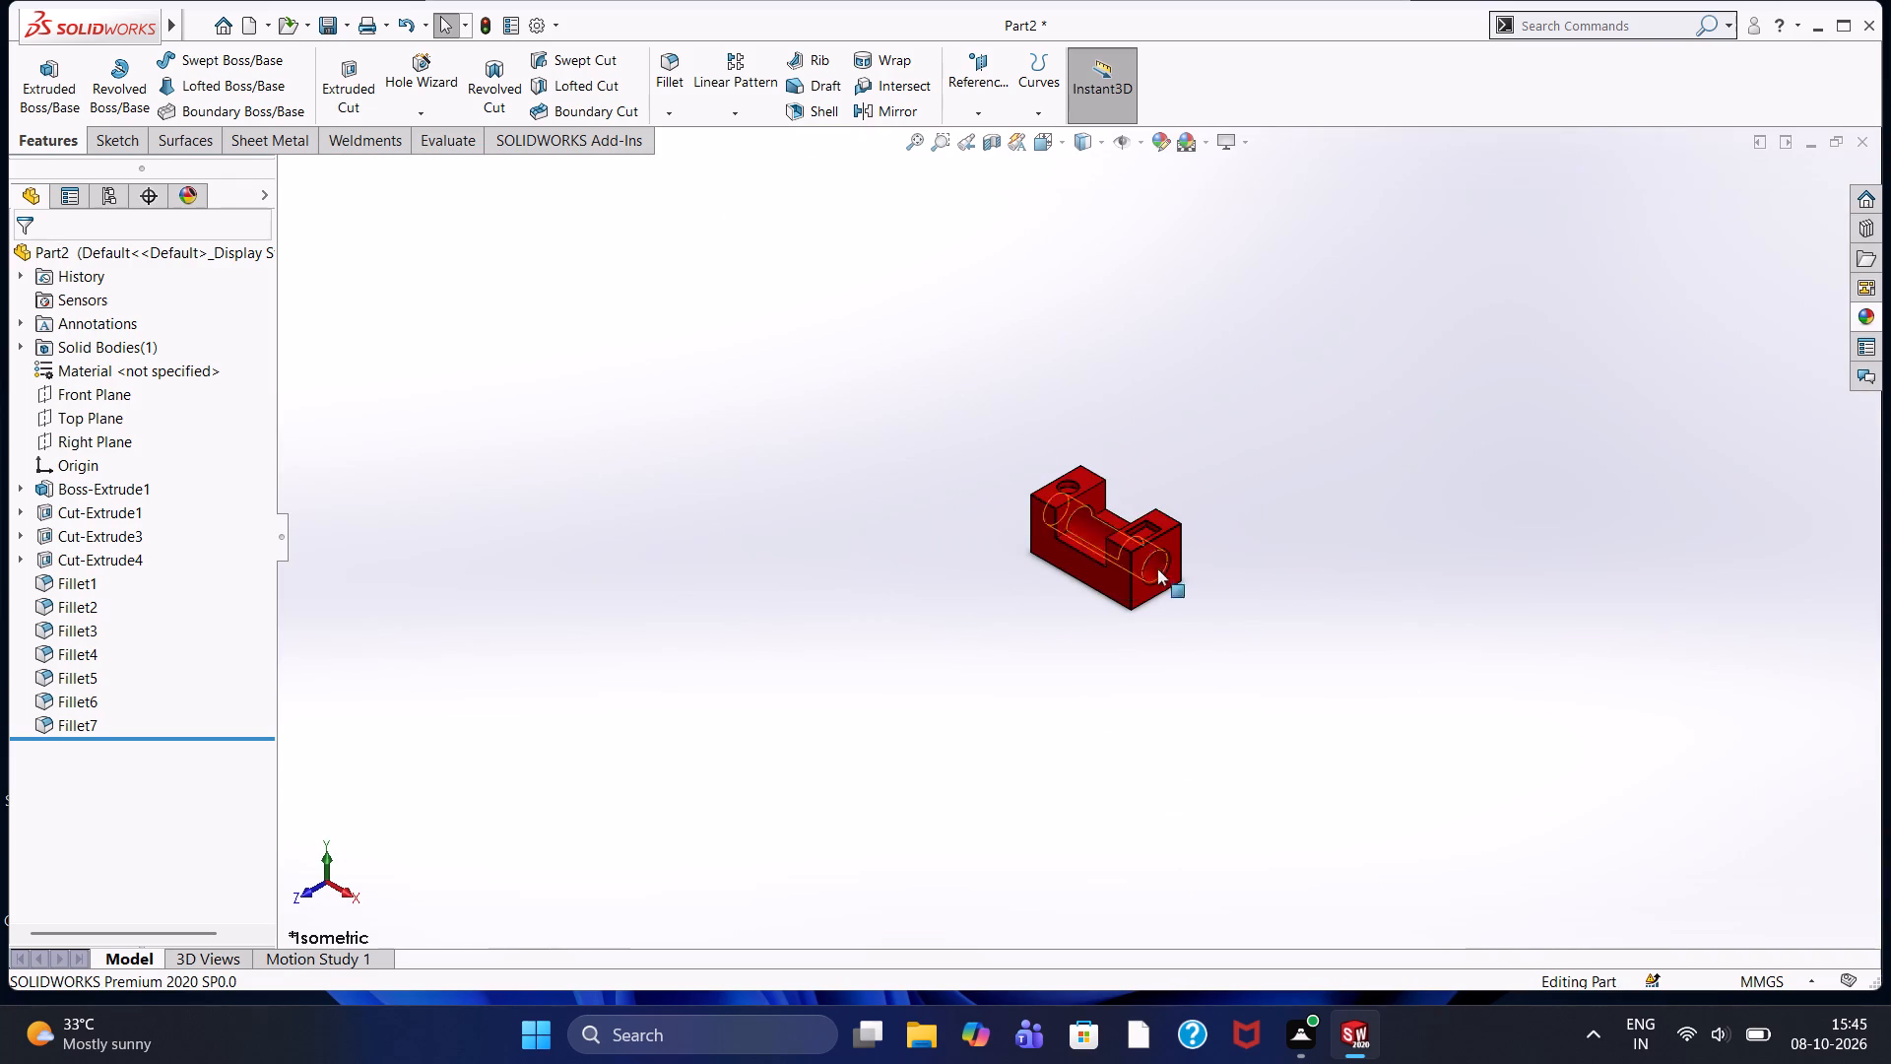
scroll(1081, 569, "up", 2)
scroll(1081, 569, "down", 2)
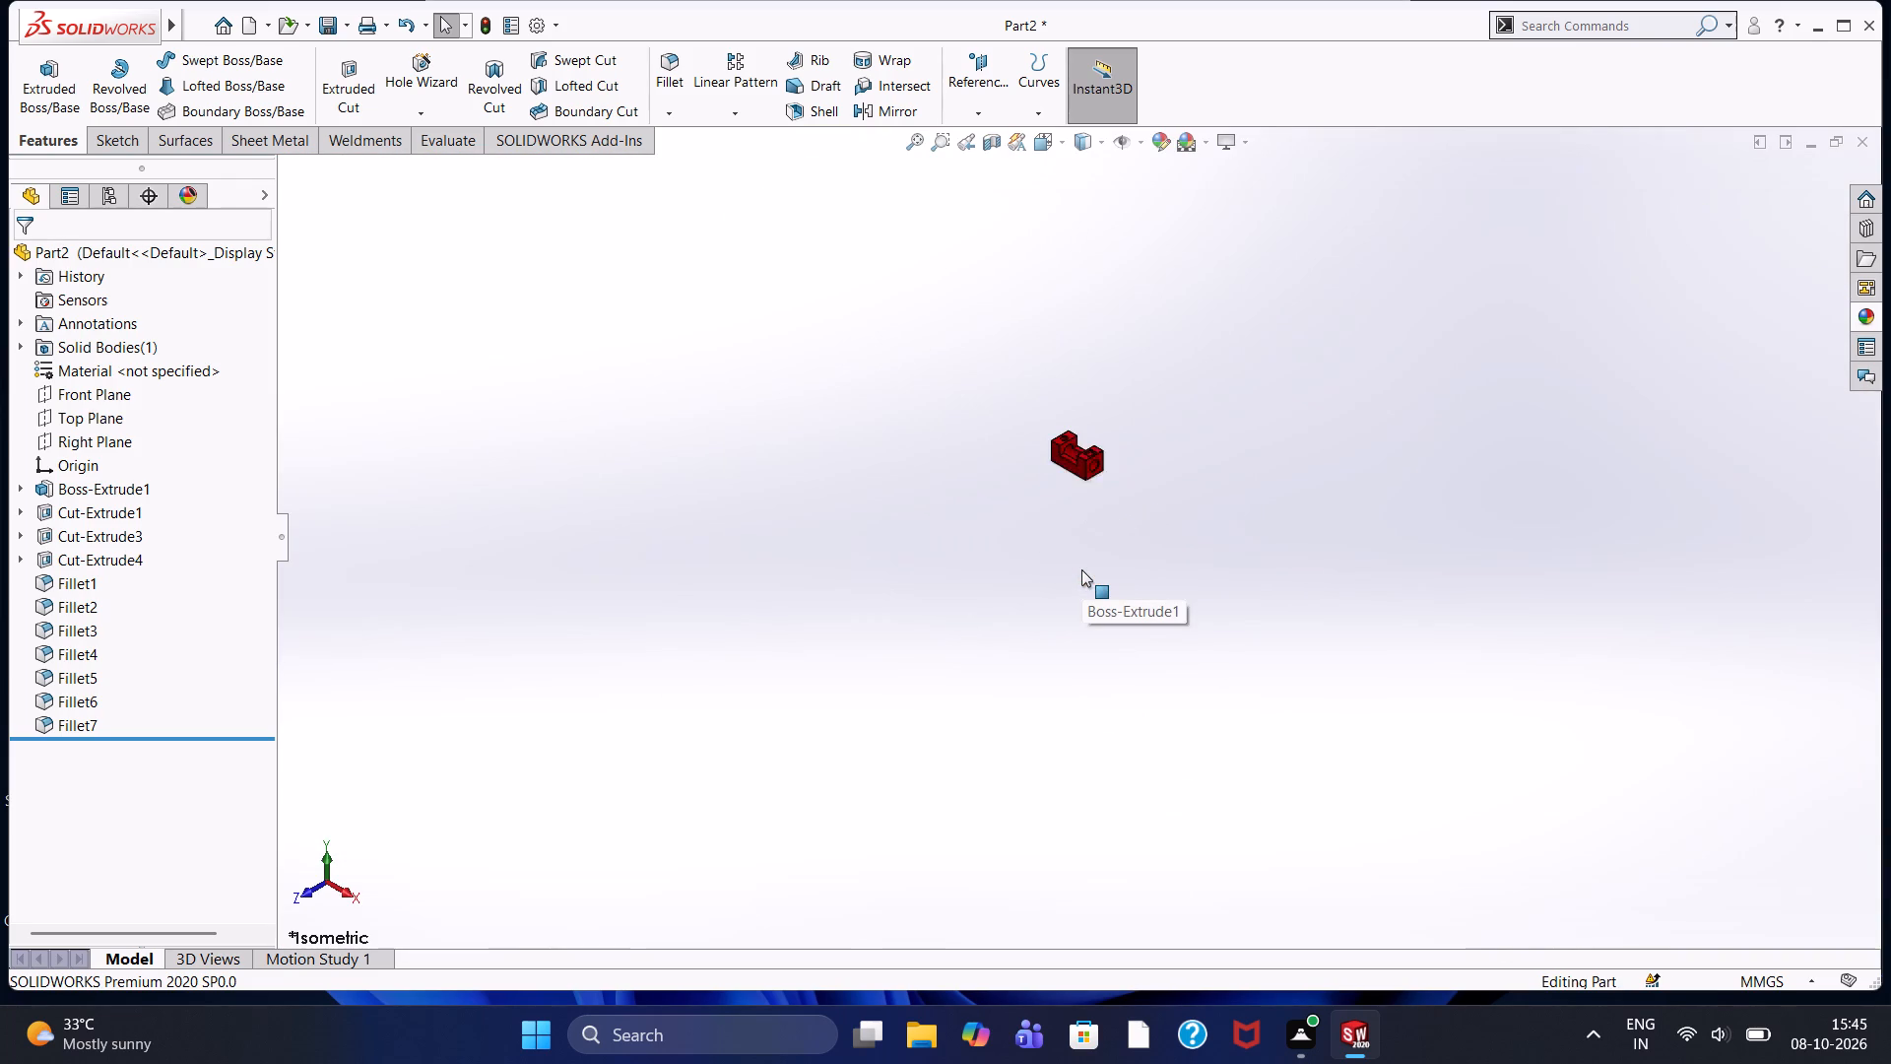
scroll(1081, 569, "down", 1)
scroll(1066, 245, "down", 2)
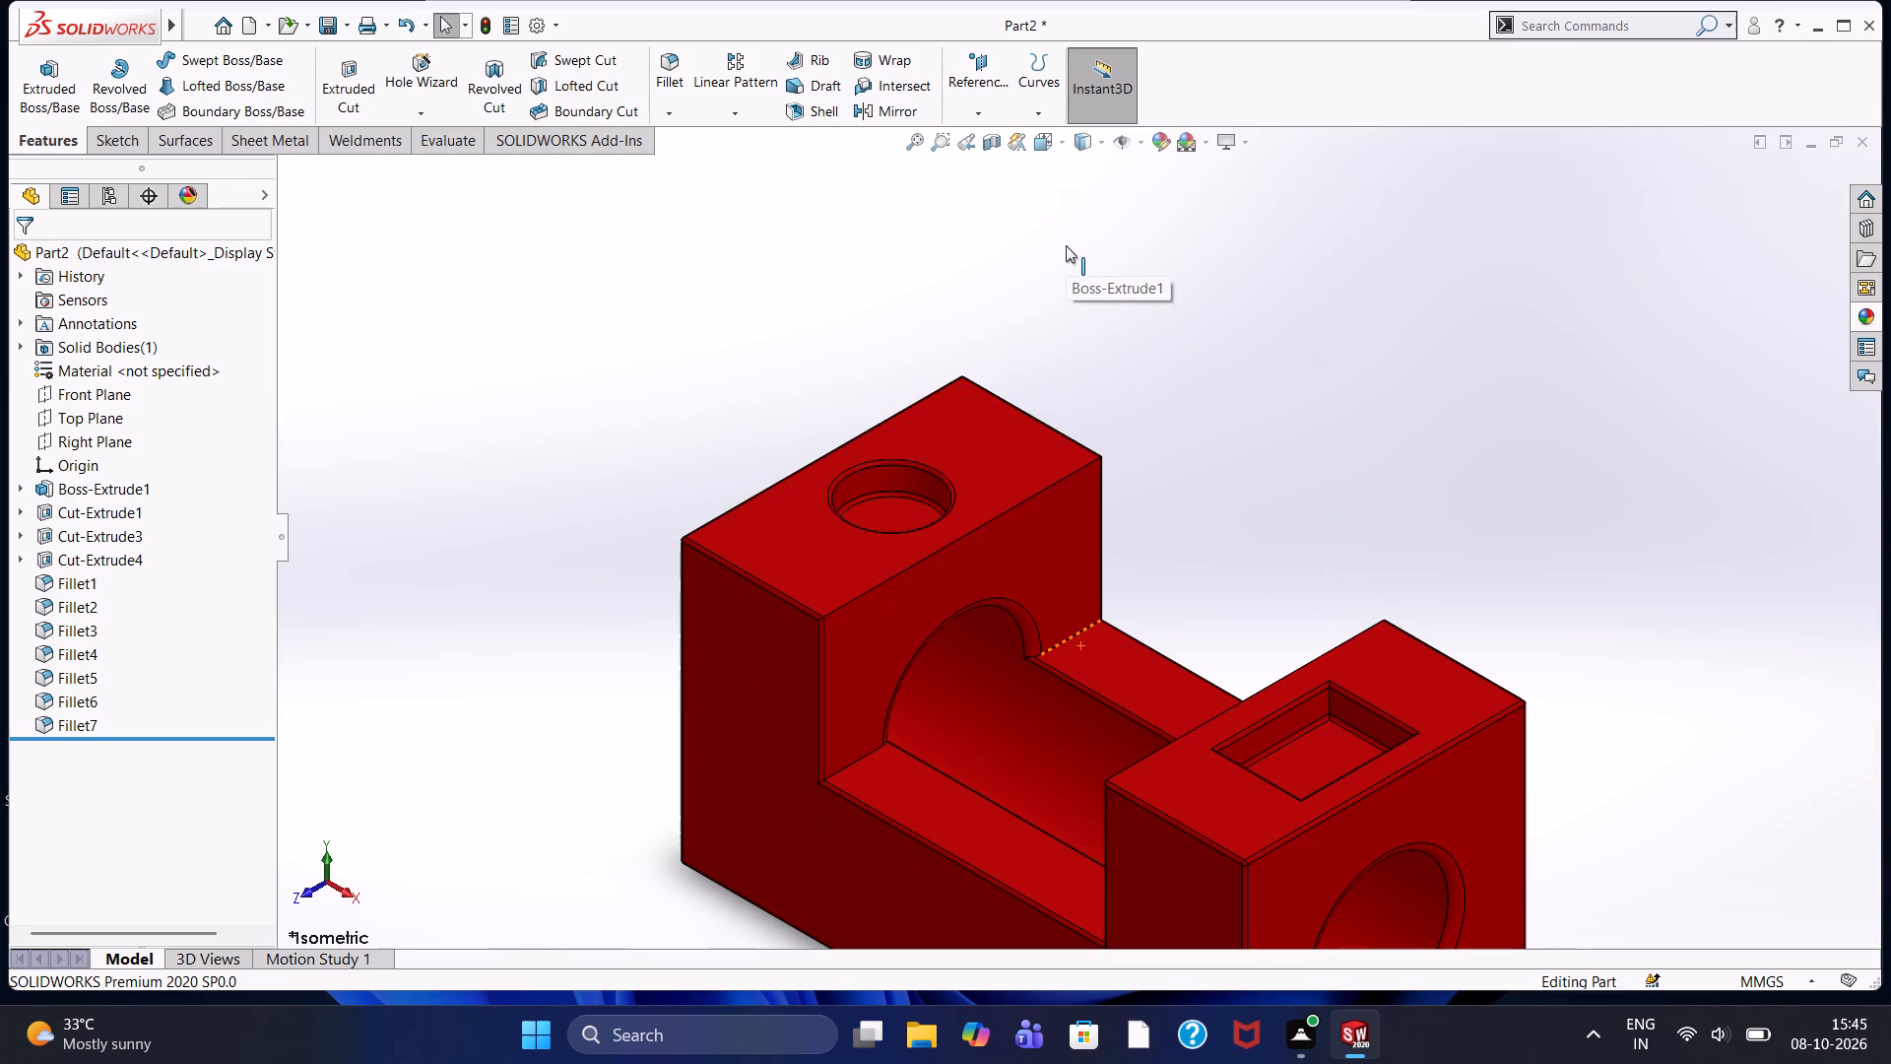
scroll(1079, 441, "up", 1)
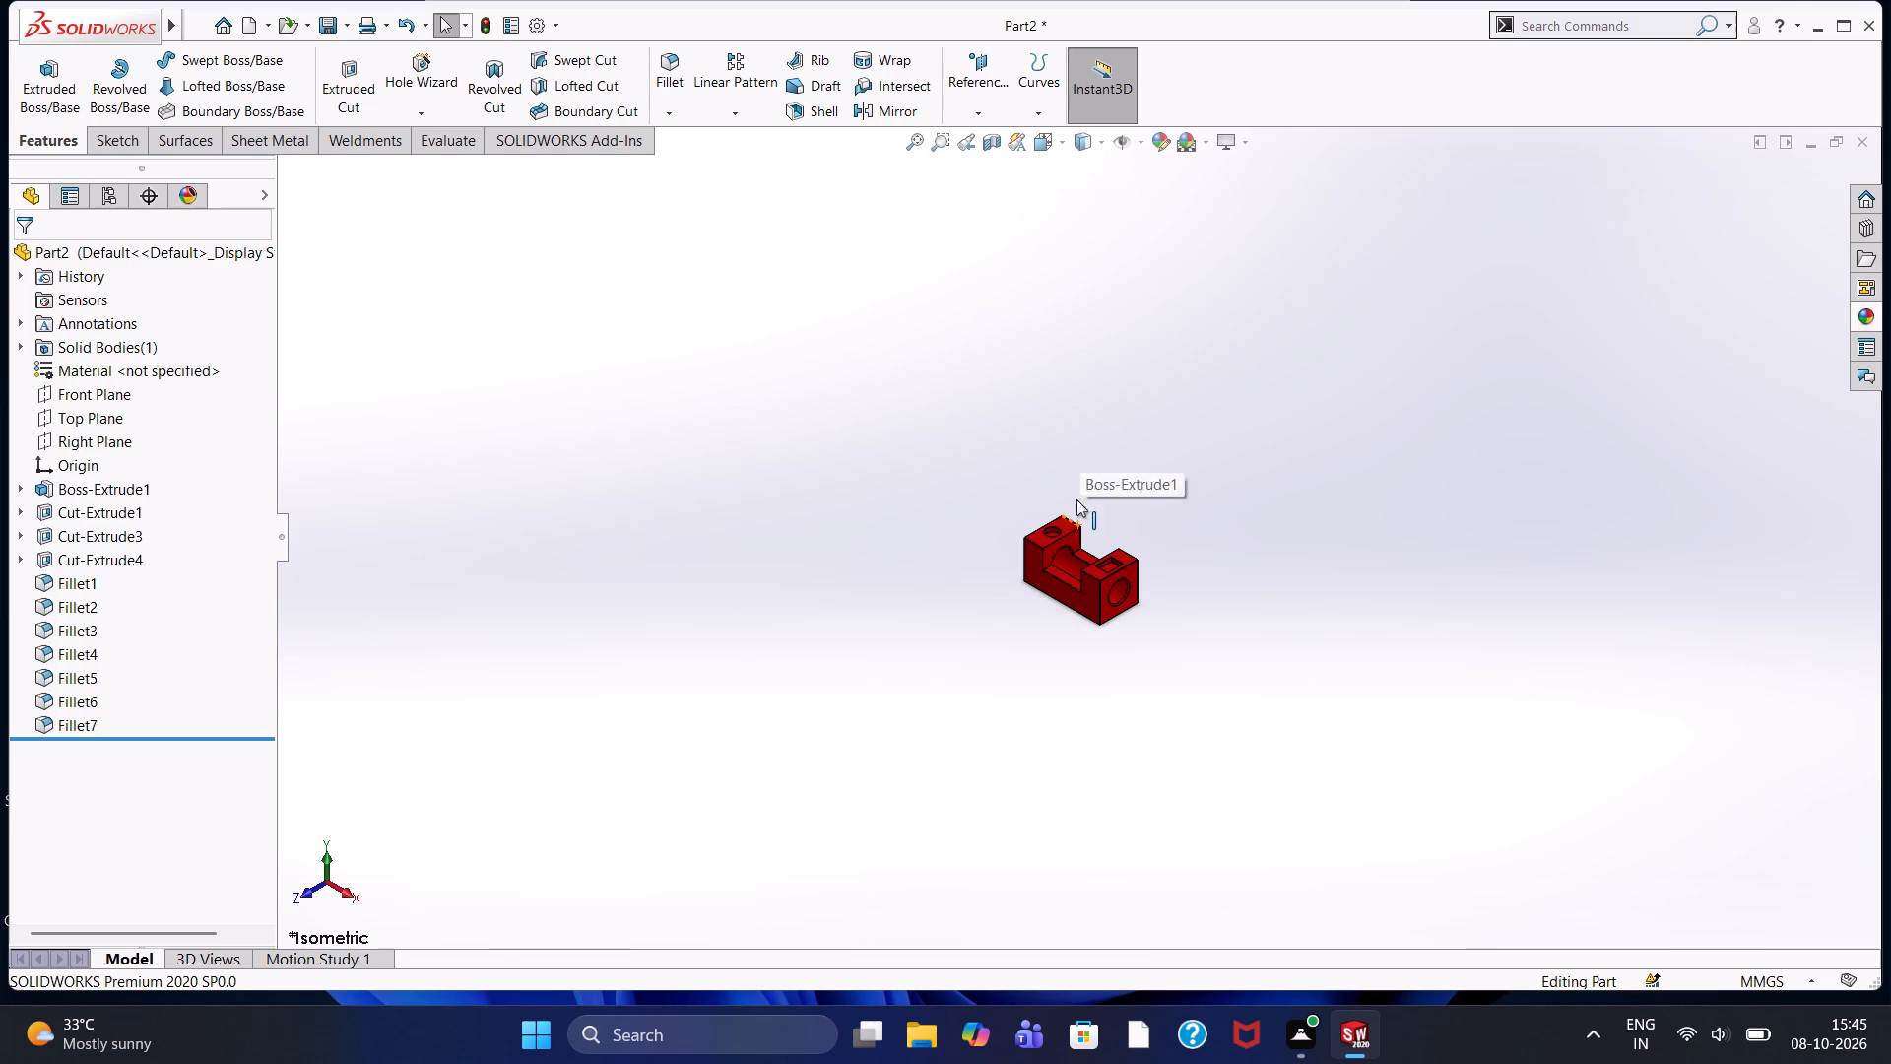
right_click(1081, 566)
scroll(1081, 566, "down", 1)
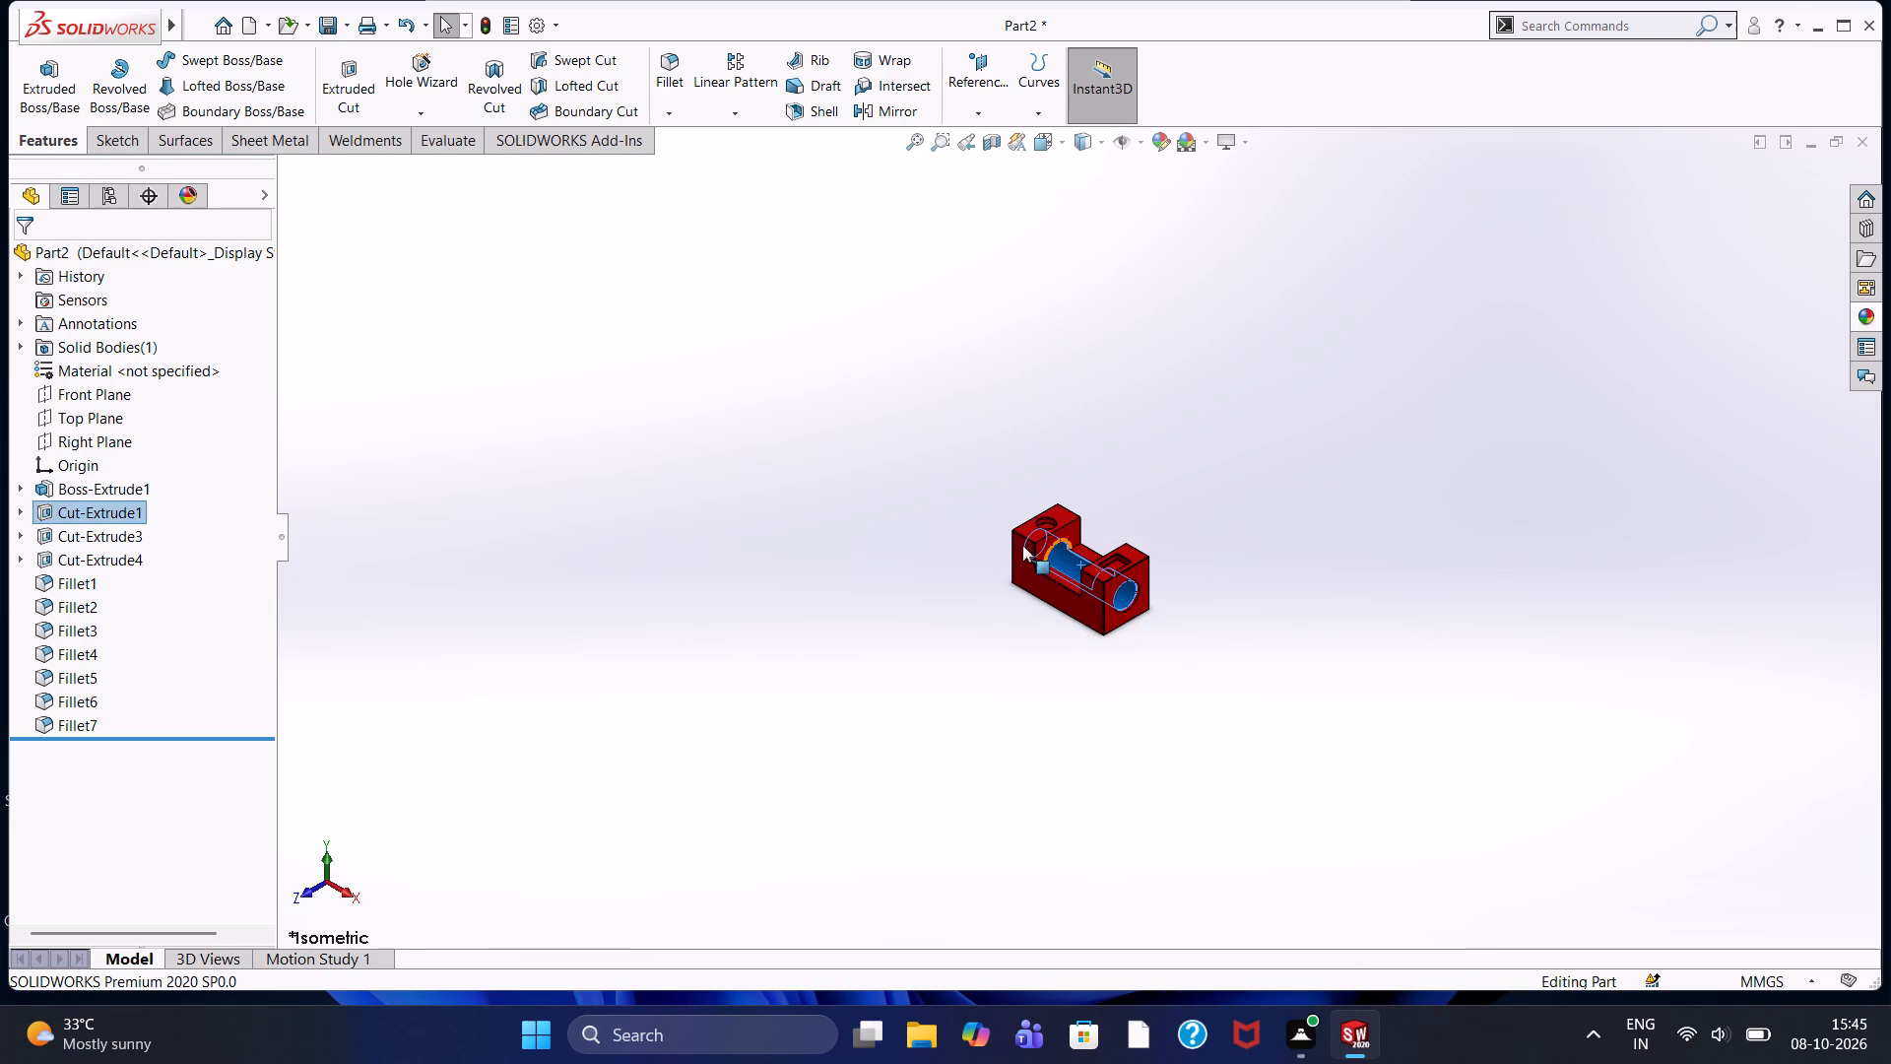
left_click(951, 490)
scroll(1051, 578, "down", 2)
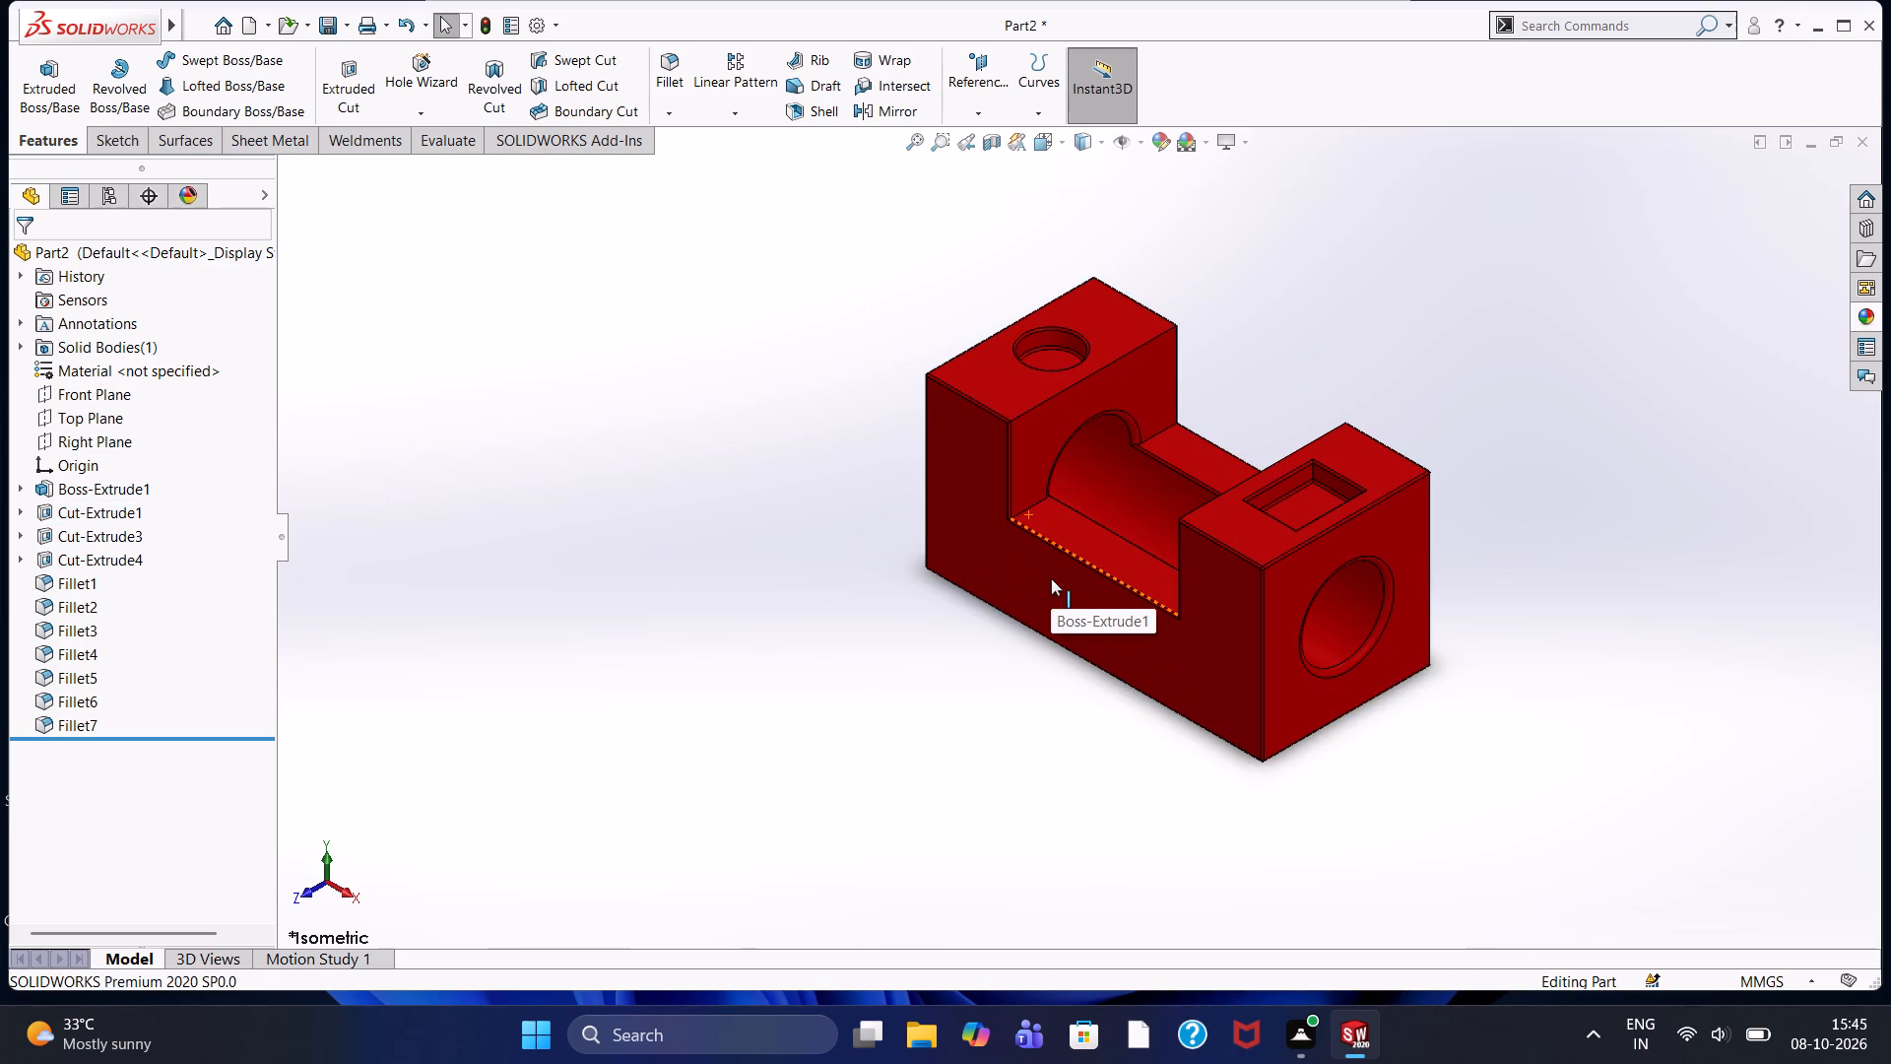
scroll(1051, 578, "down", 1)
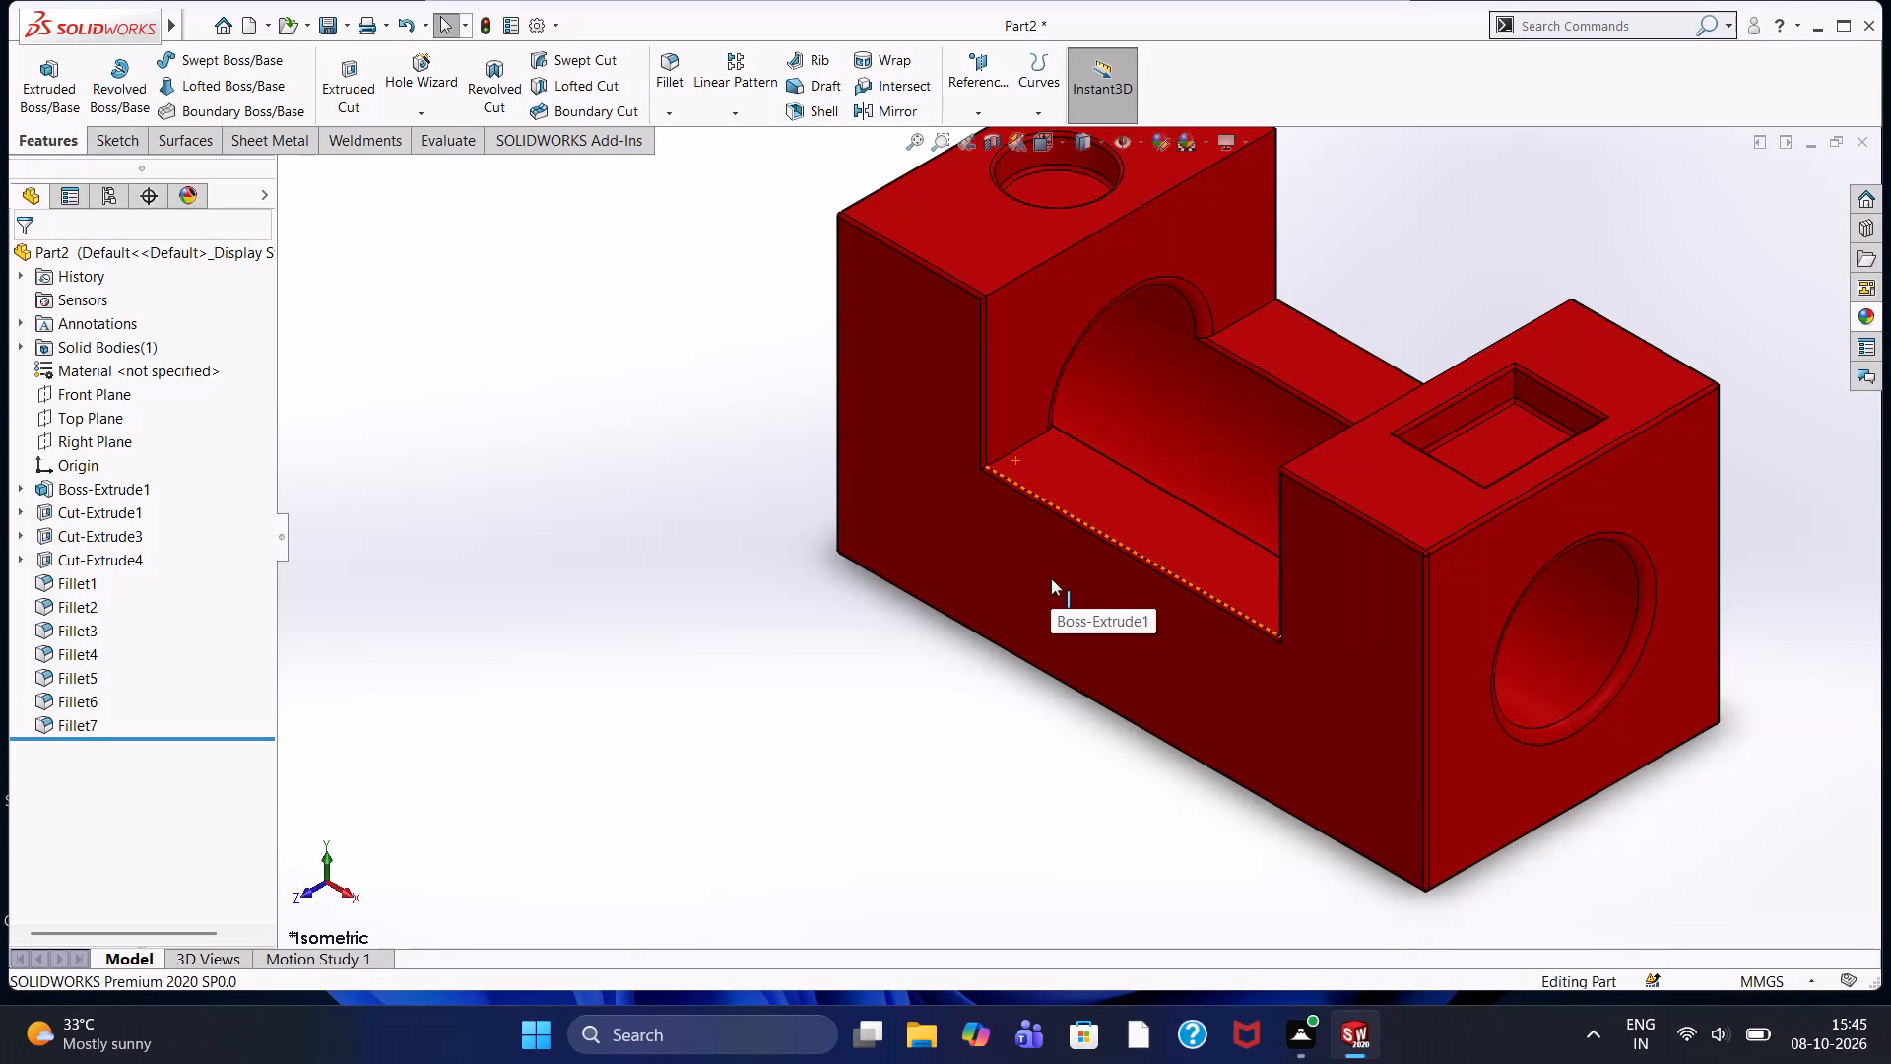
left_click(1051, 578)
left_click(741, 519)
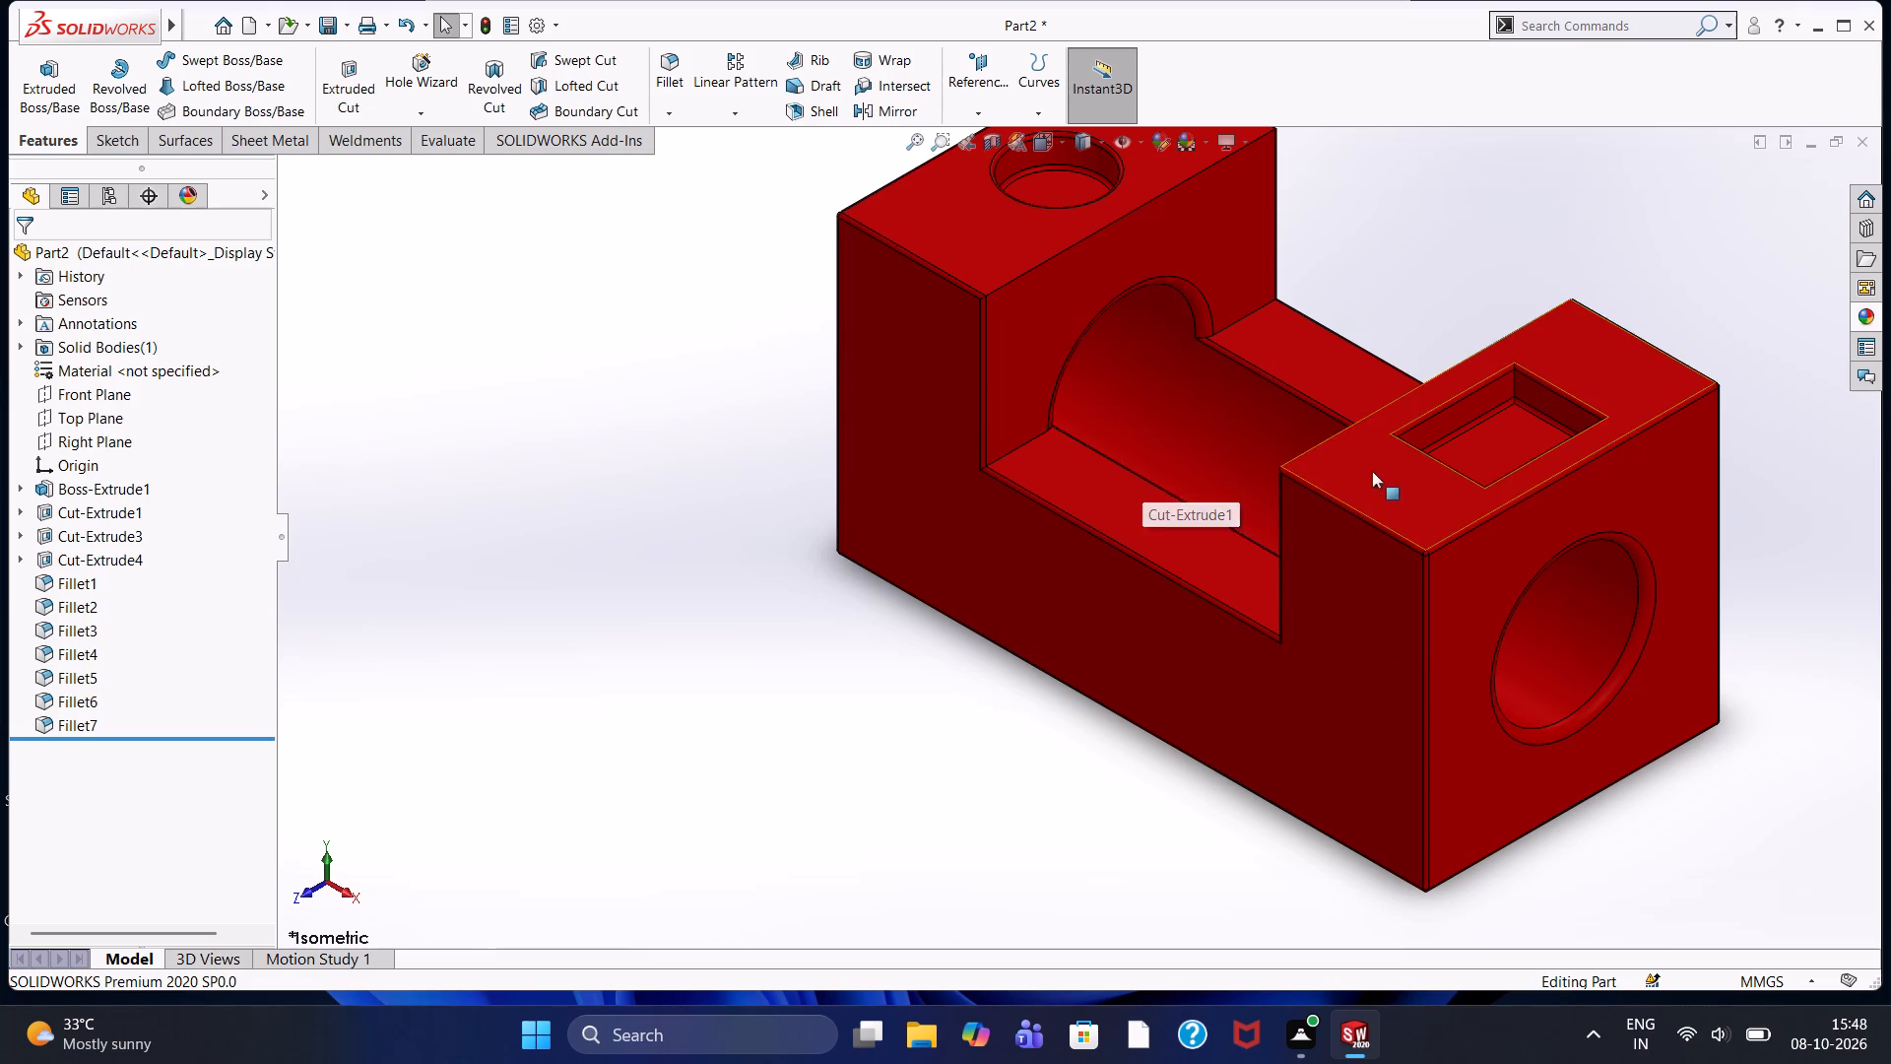
Examine the lengthwise bore surface and the floors of the round and rectangular recesses, viewing the recesses face-on.
left_click(1092, 419)
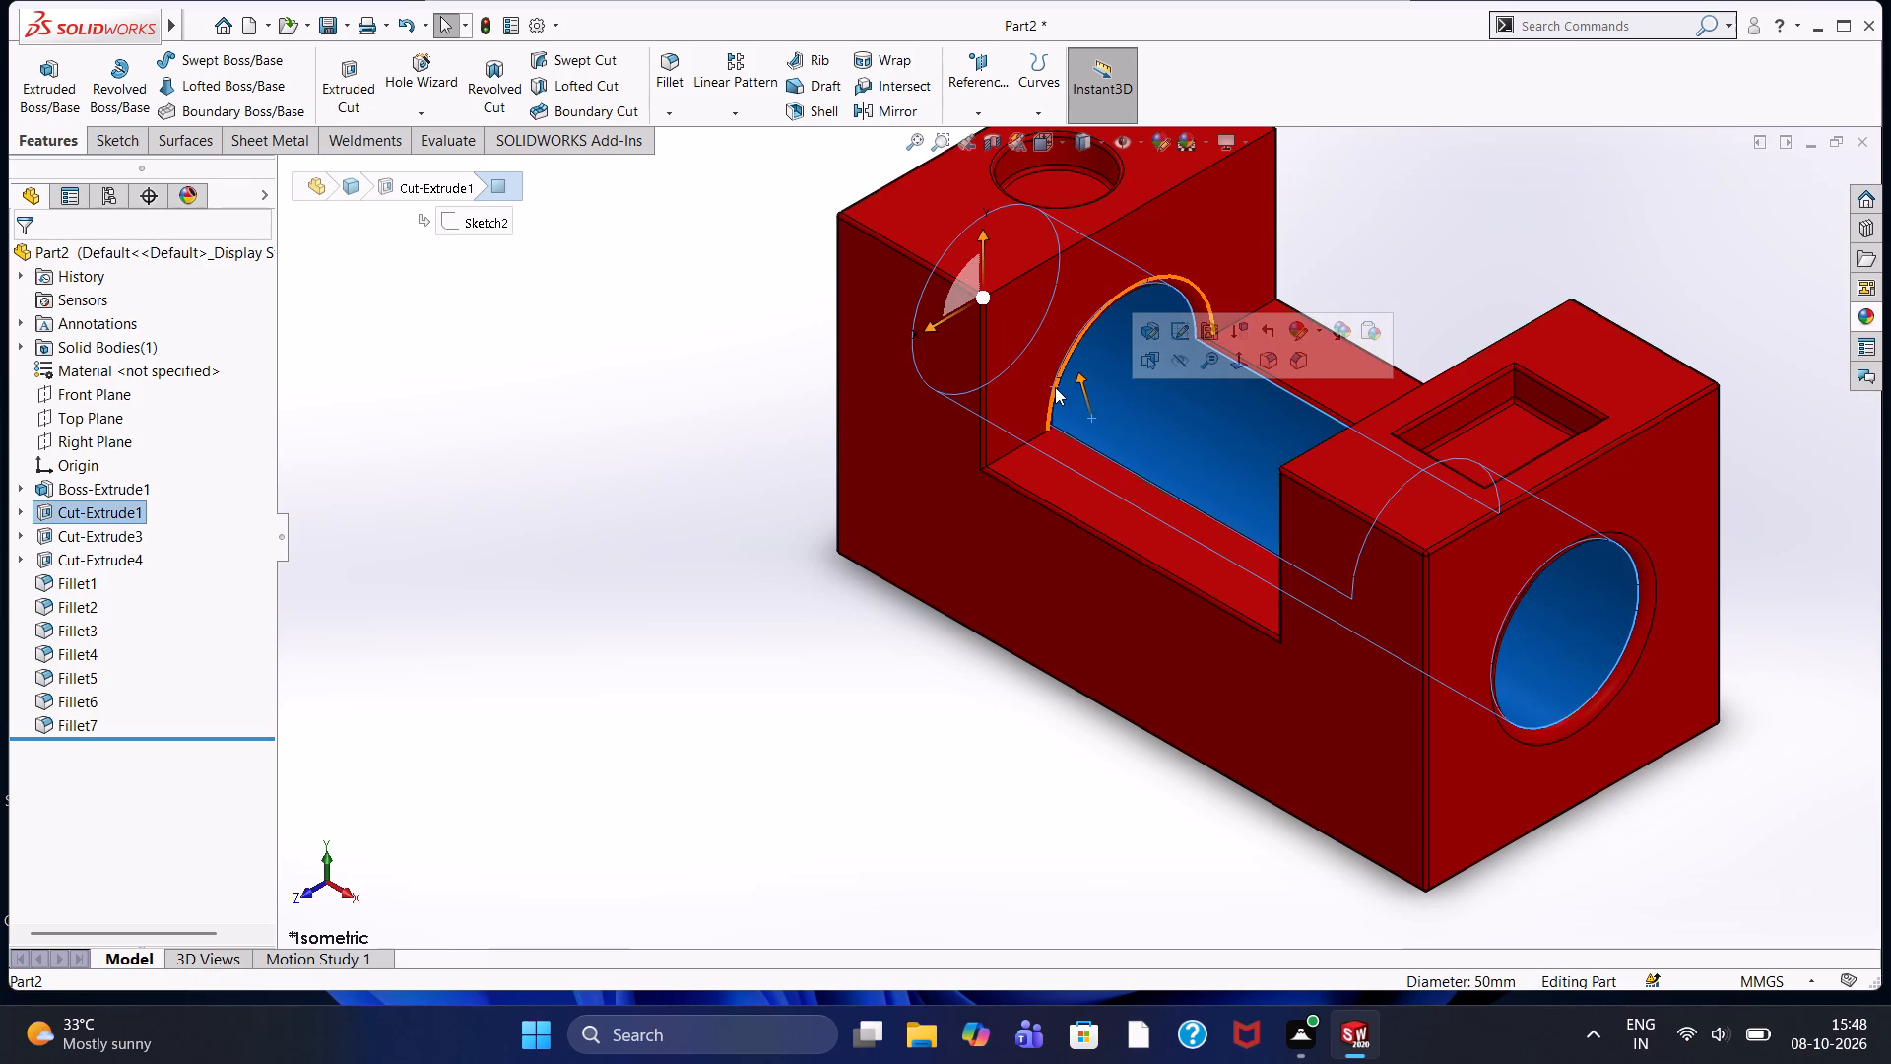
left_click(802, 525)
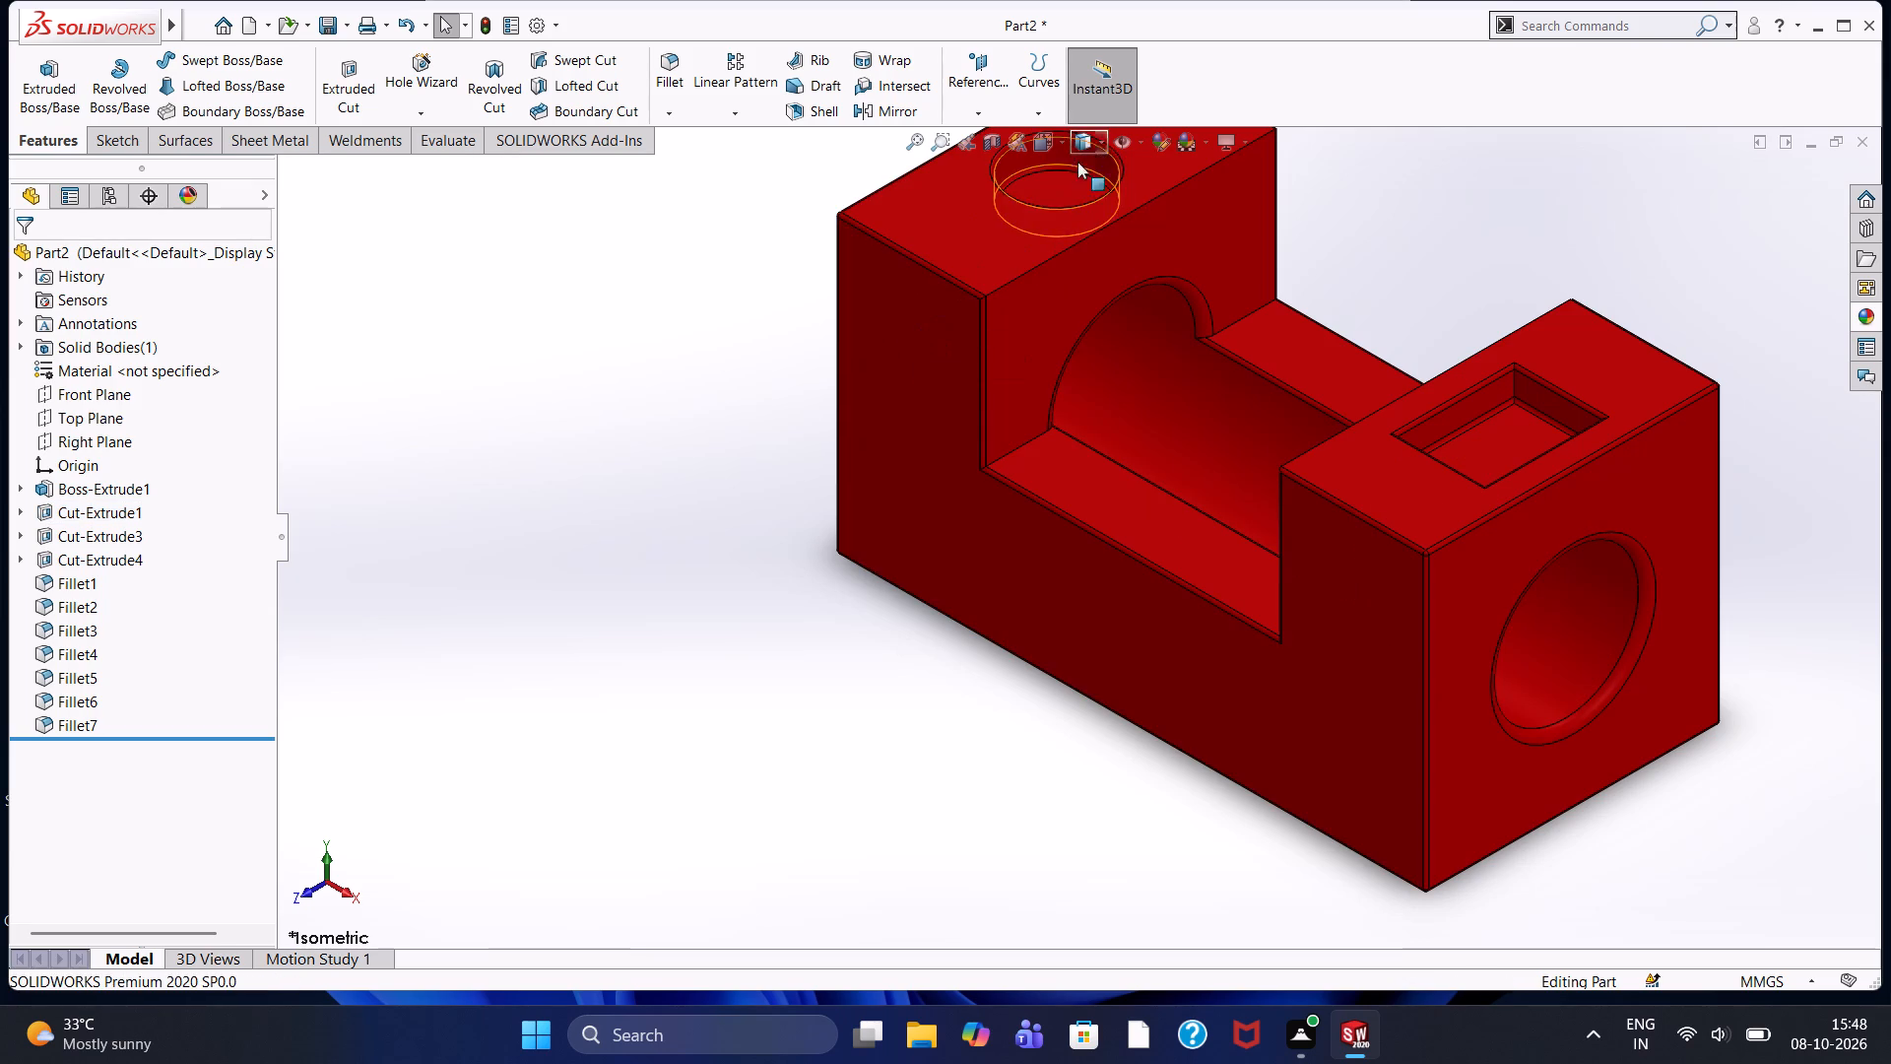
left_click(1057, 184)
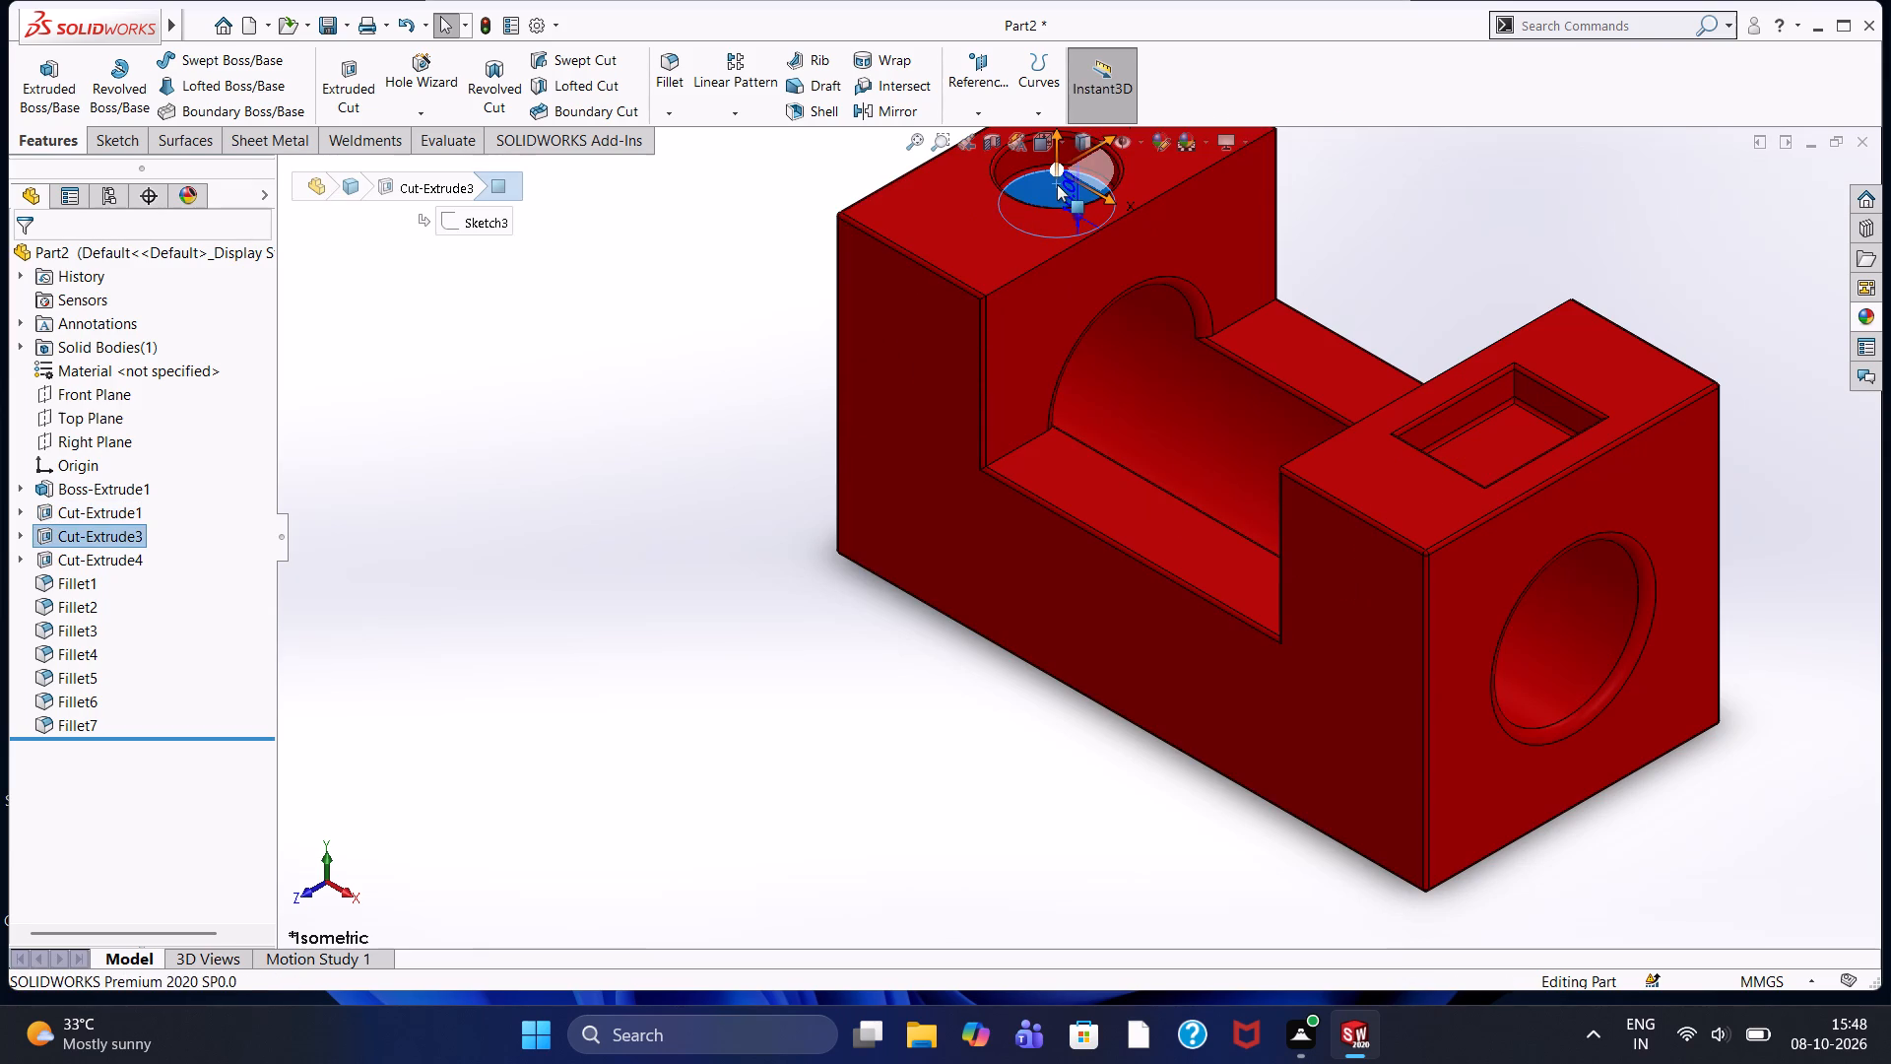
double_click(1057, 184, "ctrl")
key("ctrl+8")
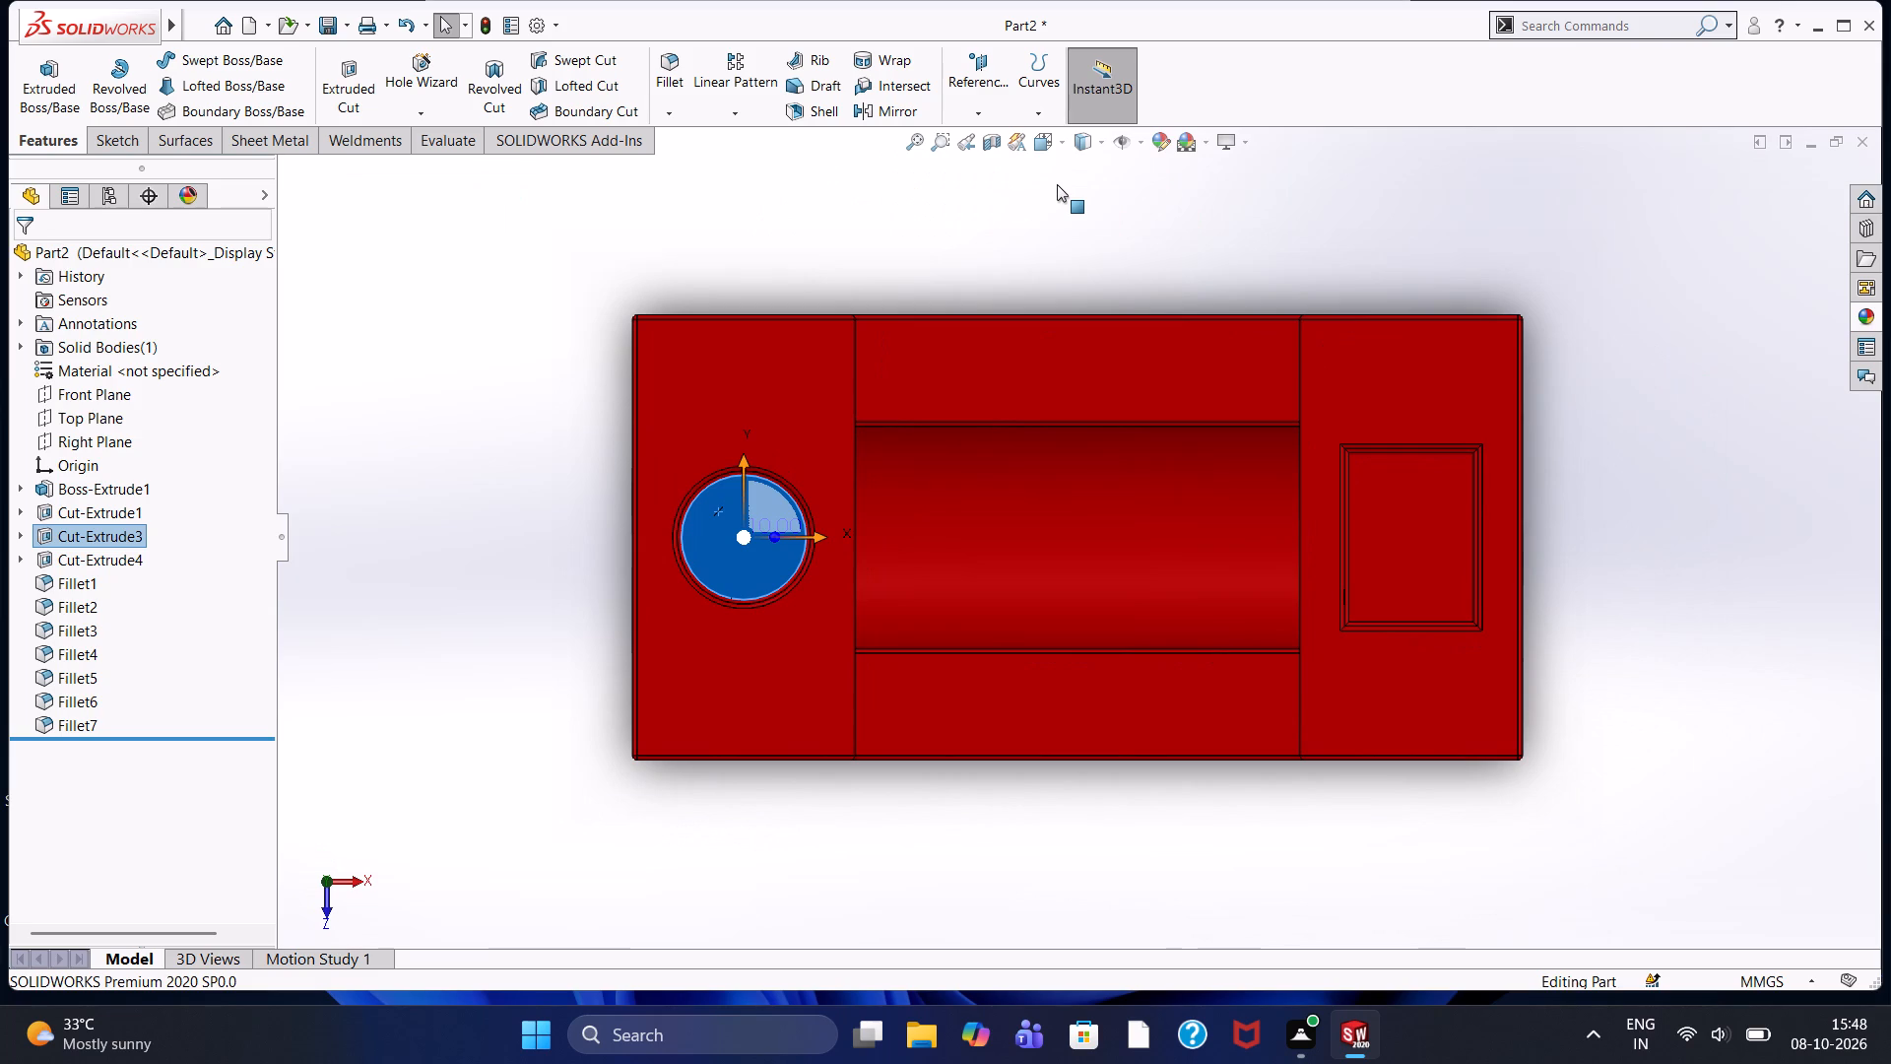
left_click(1092, 233)
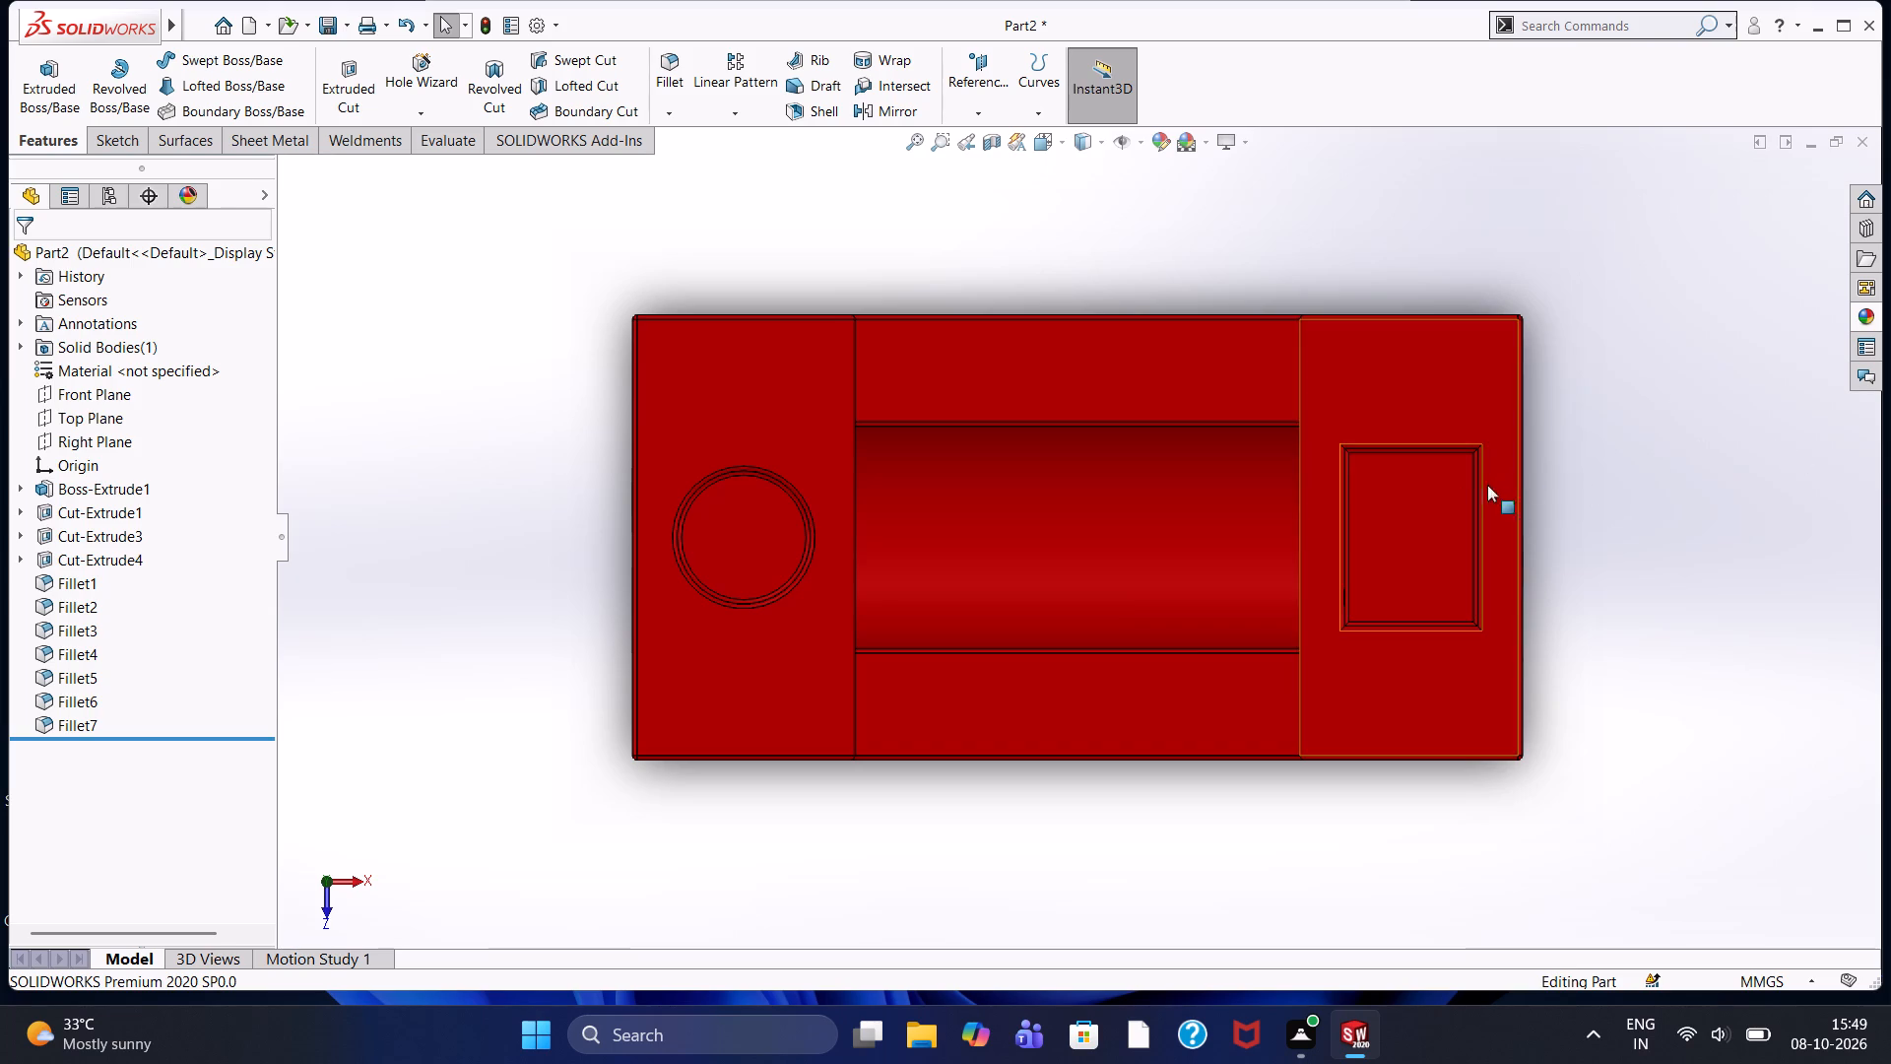
left_click(1430, 508)
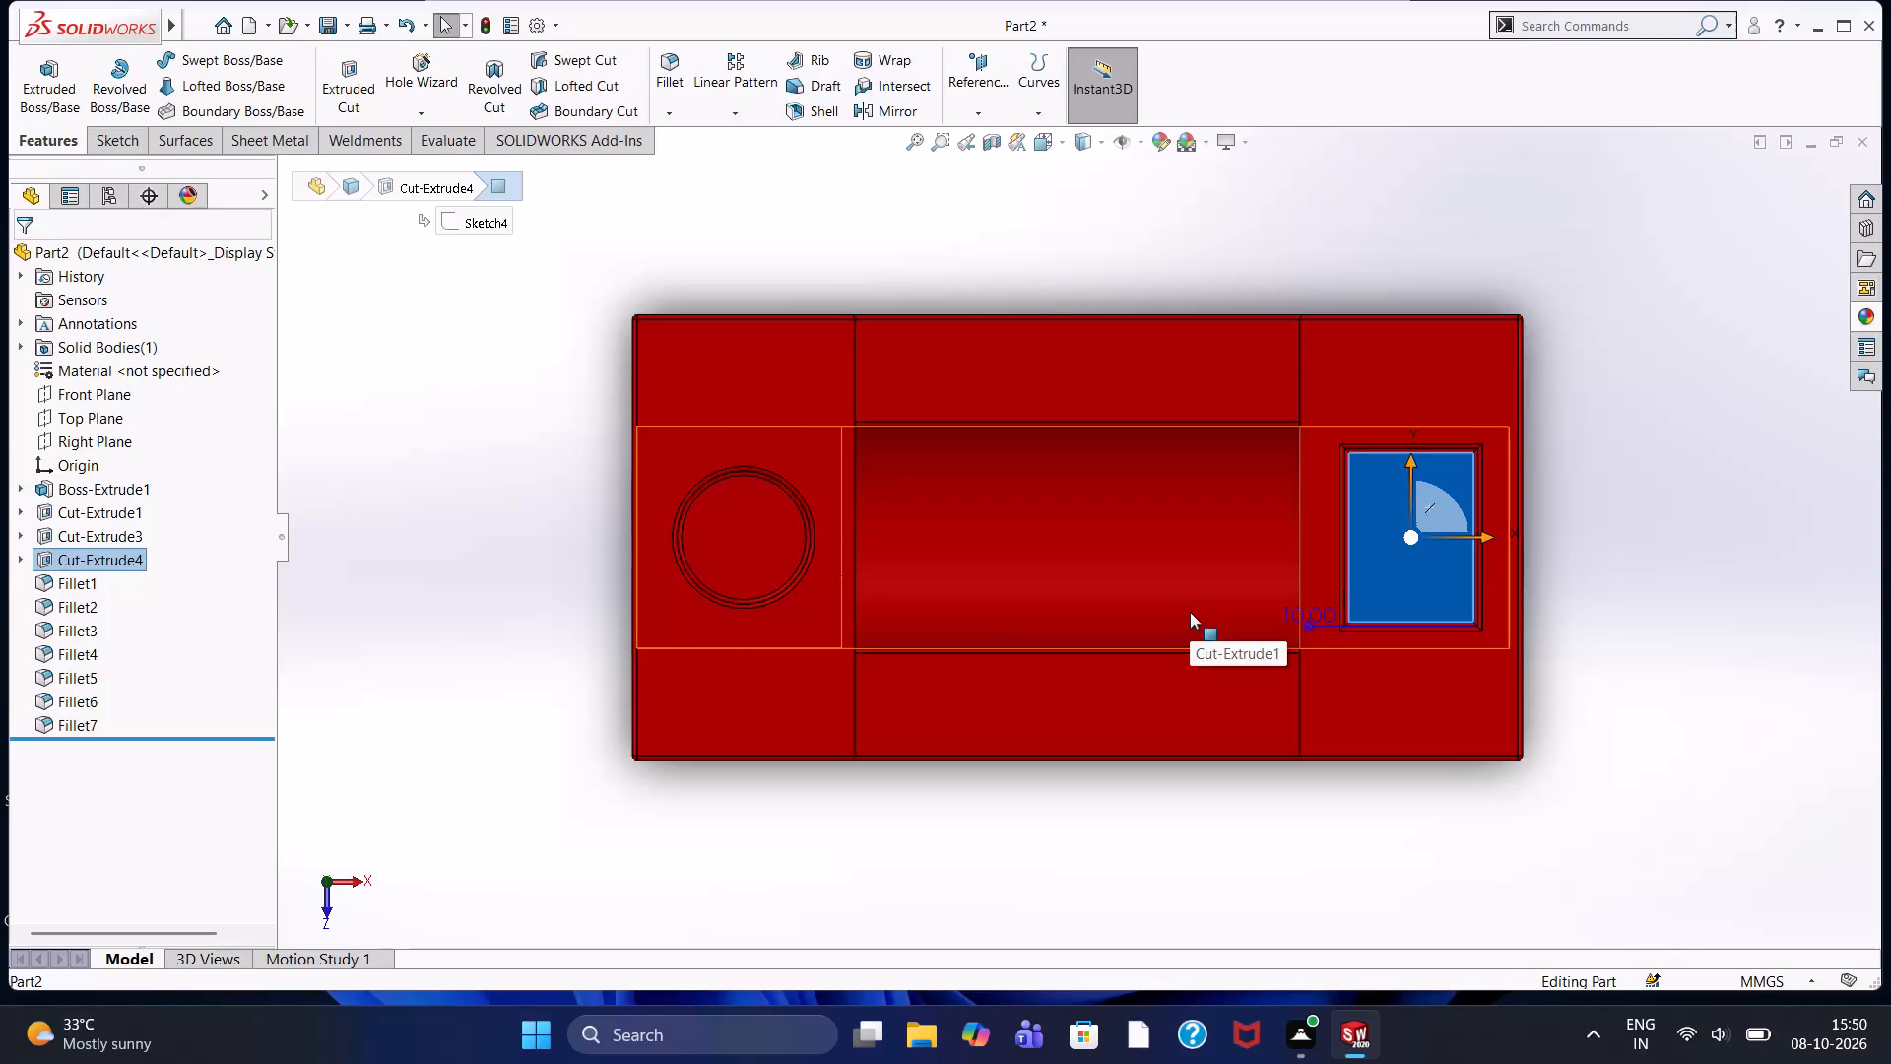
left_click(1589, 484)
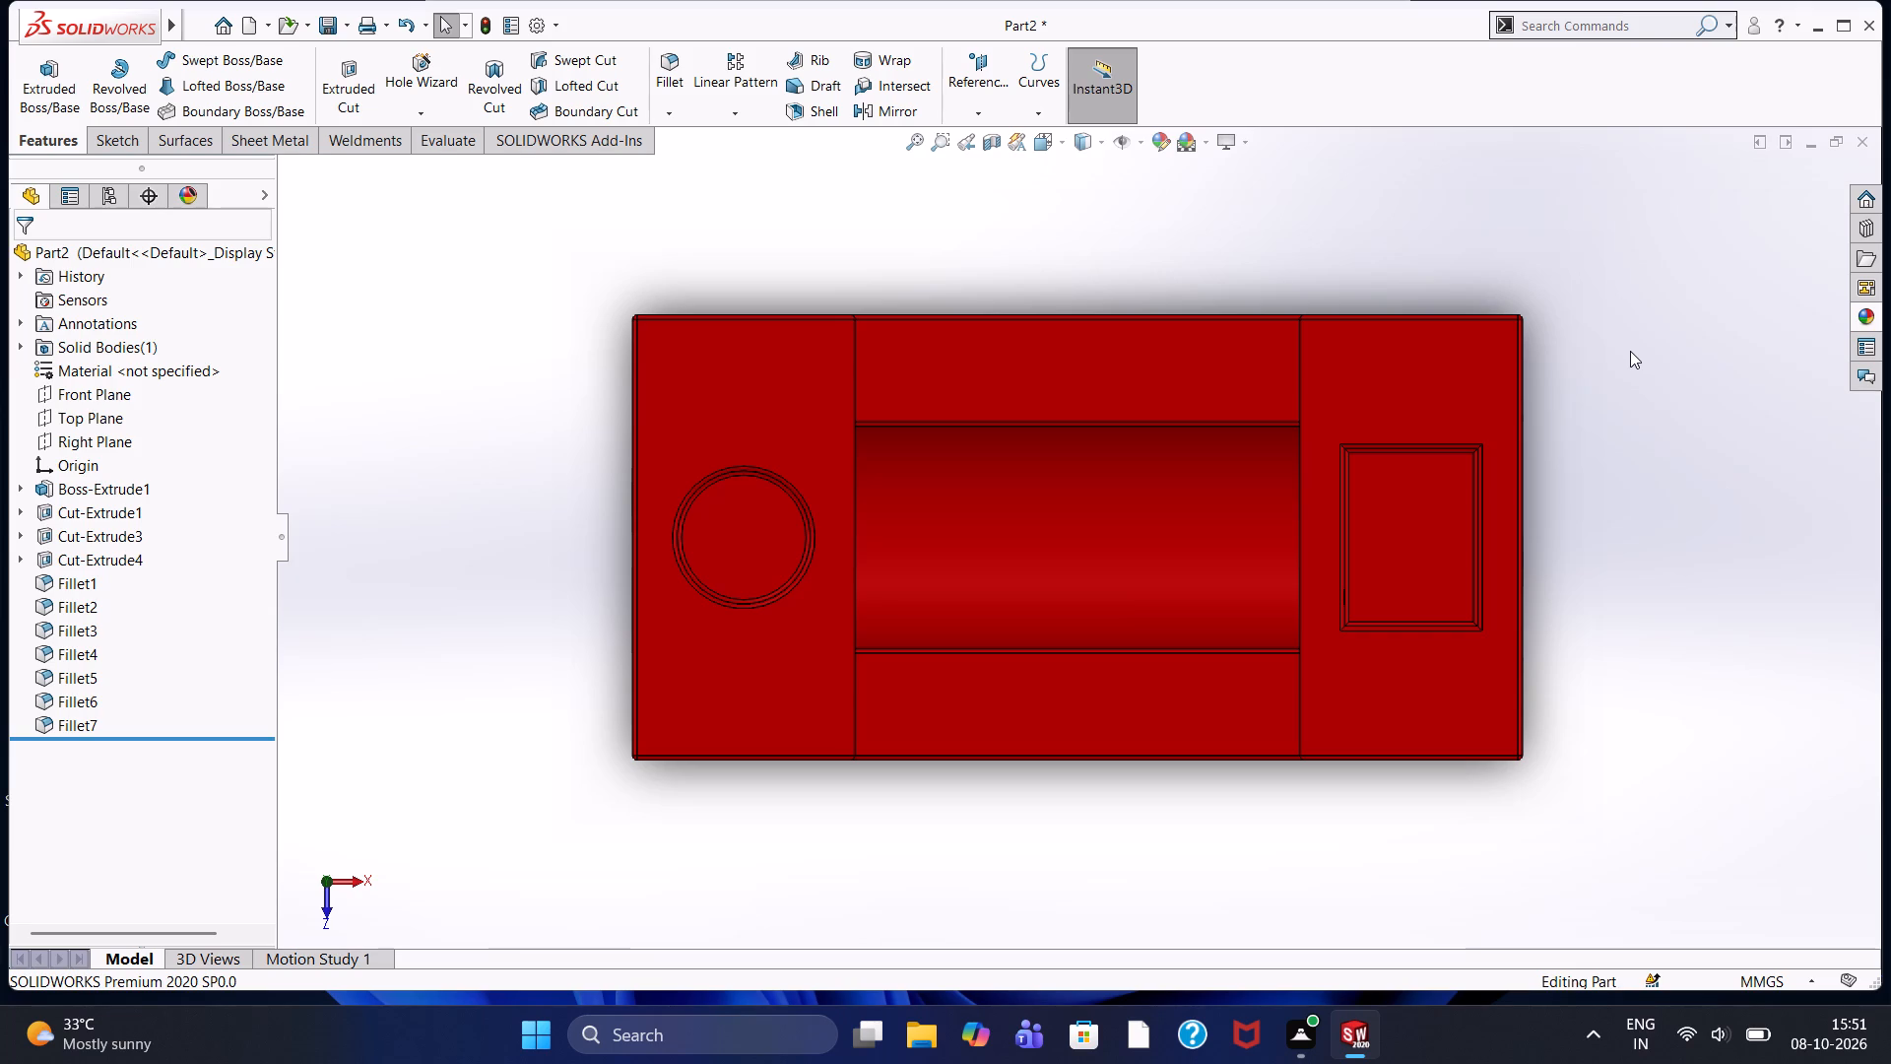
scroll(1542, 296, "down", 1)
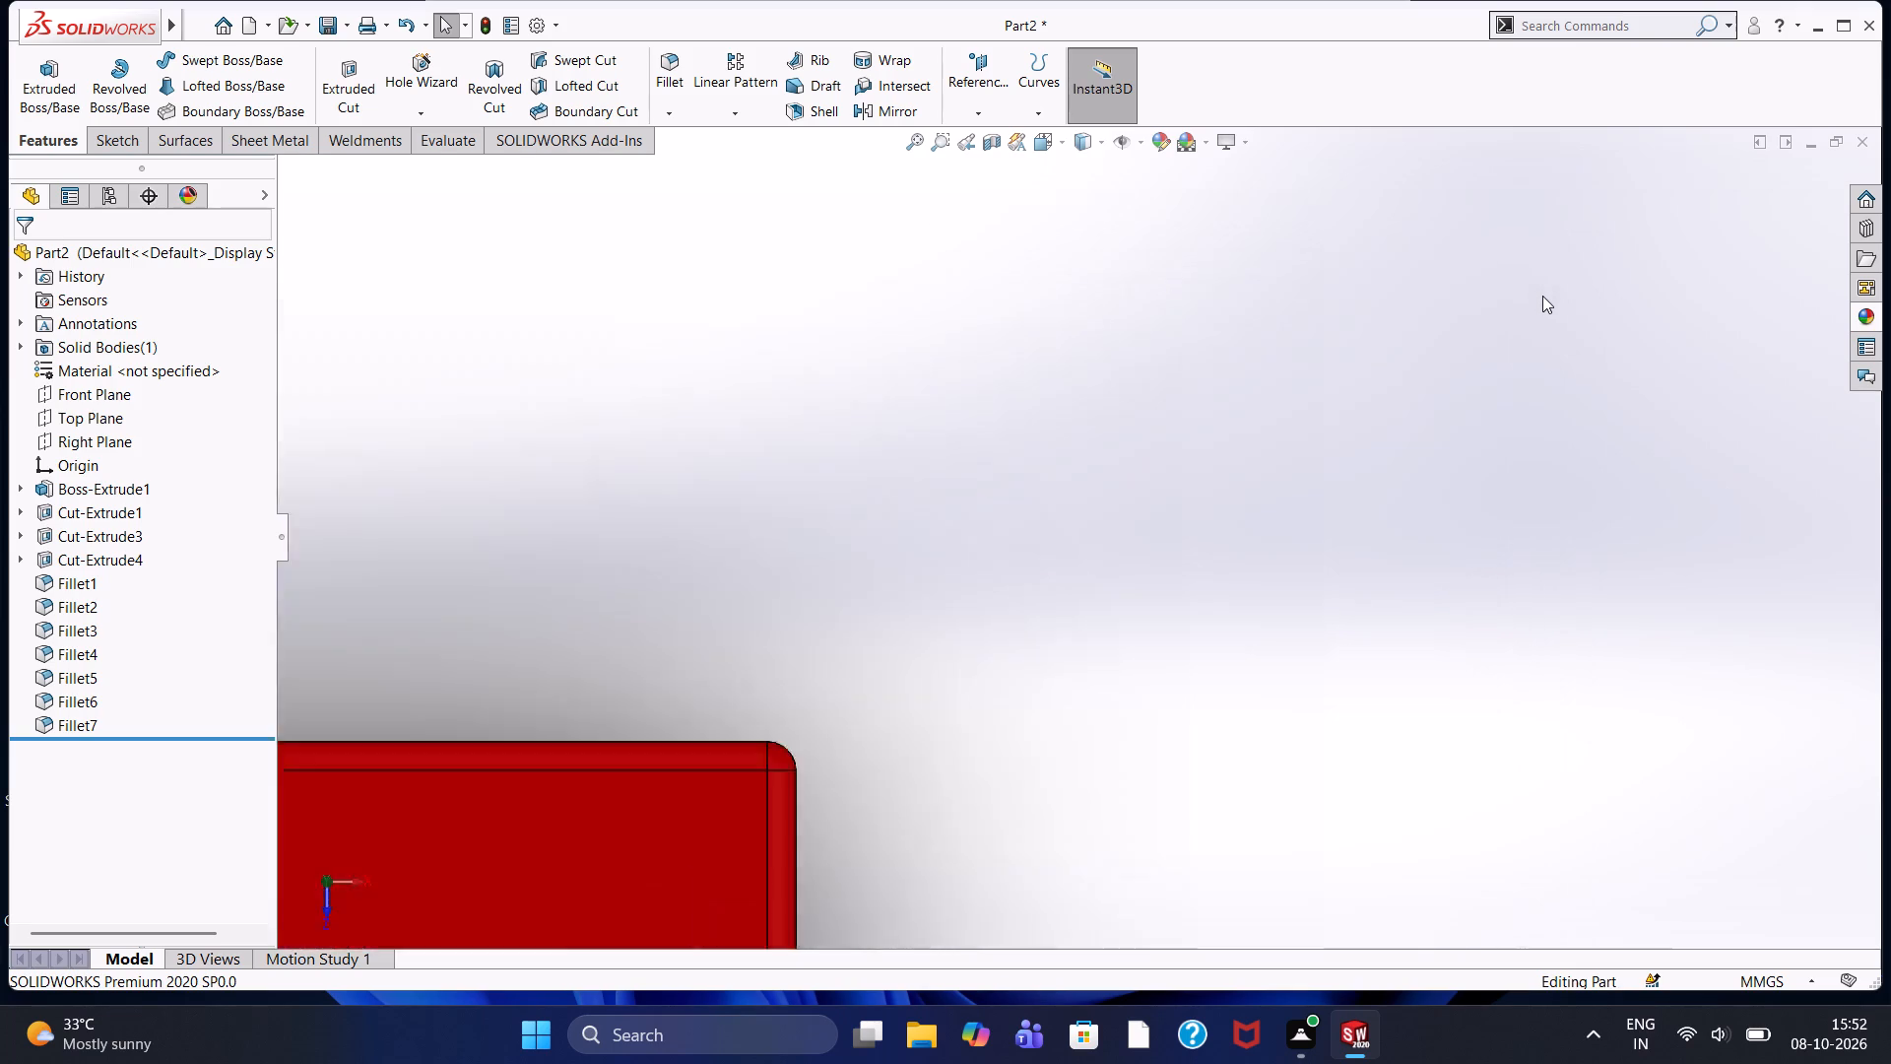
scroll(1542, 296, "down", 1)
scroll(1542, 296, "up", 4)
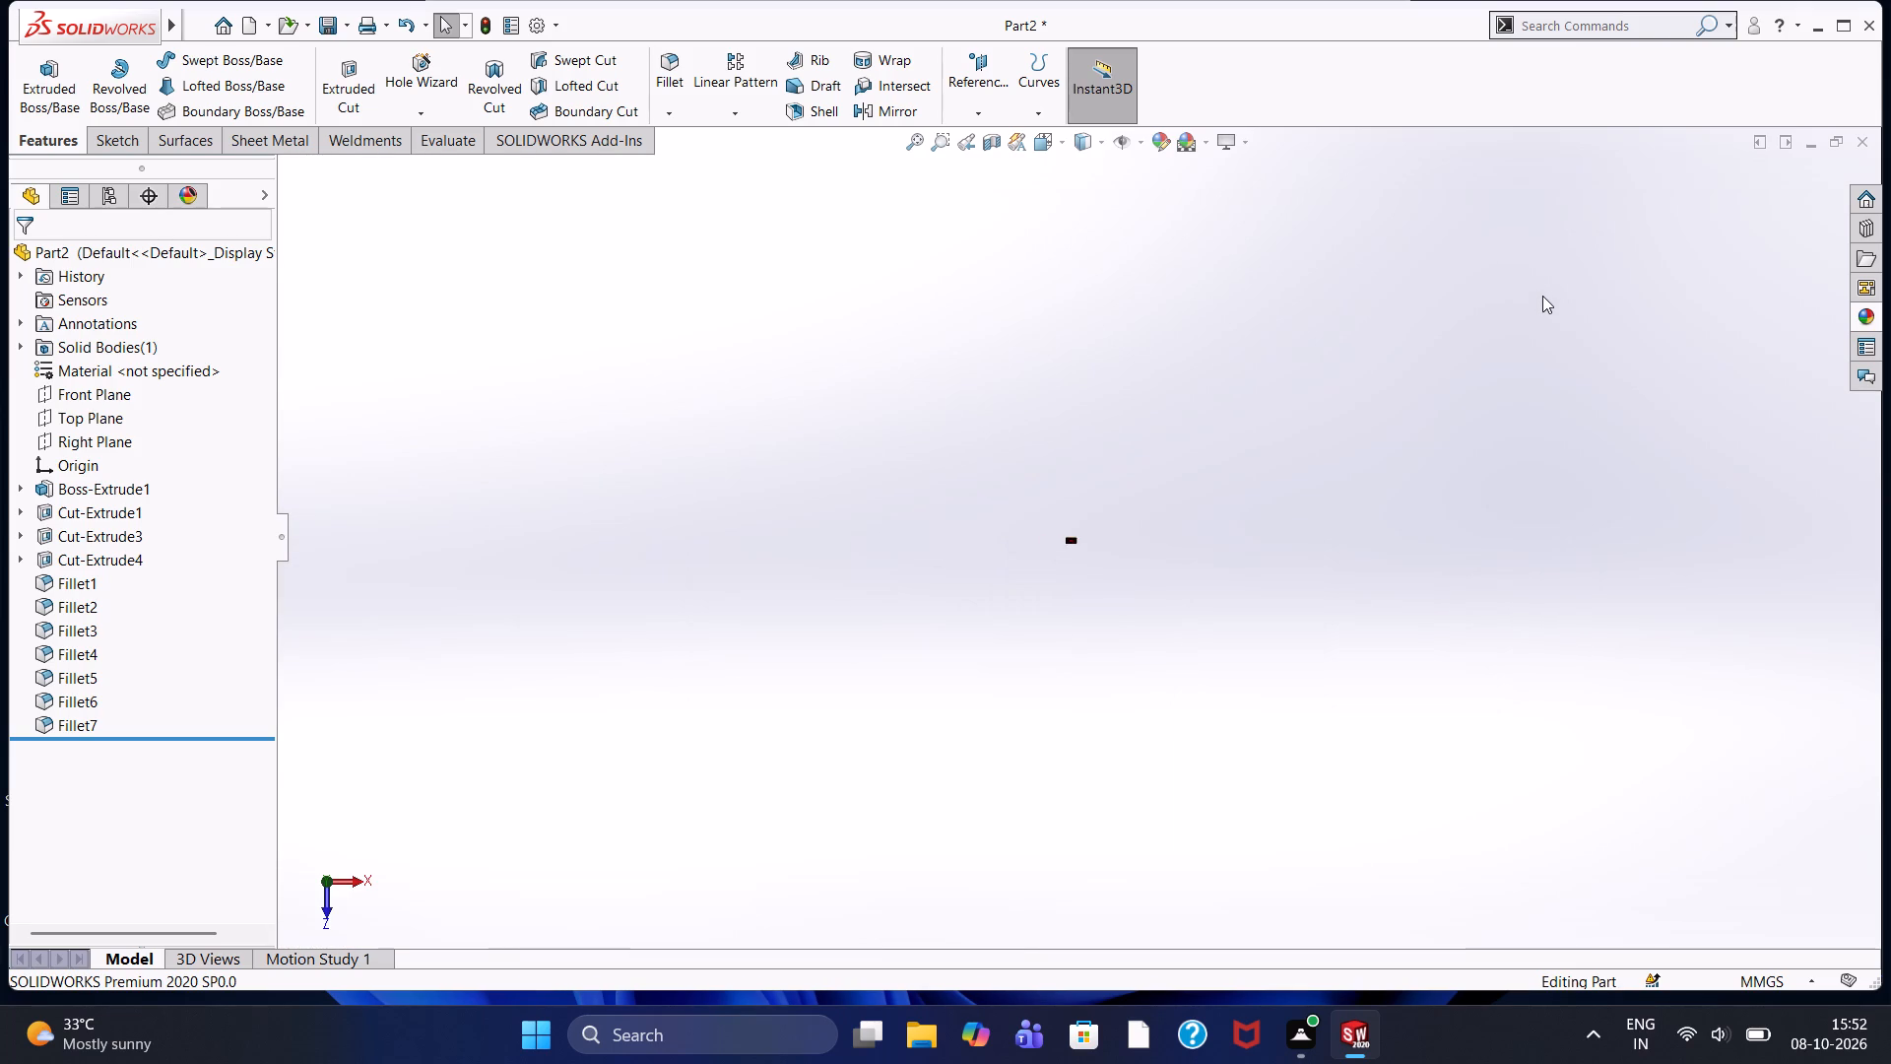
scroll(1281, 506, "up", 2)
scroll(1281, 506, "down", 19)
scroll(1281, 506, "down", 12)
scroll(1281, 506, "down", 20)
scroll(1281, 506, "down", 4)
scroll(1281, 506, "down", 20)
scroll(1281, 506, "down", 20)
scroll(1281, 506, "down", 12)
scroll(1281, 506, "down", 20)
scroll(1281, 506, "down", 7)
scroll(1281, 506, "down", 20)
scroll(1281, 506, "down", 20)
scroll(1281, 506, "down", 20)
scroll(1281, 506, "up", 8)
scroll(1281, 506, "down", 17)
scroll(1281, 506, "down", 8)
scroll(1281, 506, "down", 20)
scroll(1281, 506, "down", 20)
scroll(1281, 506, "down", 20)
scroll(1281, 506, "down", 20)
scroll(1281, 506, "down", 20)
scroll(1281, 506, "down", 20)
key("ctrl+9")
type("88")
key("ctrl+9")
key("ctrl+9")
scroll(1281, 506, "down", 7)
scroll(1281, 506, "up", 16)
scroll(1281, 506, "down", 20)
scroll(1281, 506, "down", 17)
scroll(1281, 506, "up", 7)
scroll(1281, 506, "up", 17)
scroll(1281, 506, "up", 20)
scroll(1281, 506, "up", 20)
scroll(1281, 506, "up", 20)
Examine the lengthwise bore surface, the rectangular recess floor and the U-shaped front face in an isometric view.
scroll(1281, 506, "up", 20)
scroll(1281, 506, "up", 20)
scroll(1281, 506, "up", 20)
scroll(1281, 506, "down", 20)
scroll(1281, 506, "down", 20)
scroll(1281, 506, "down", 1)
scroll(1281, 506, "down", 20)
scroll(1281, 506, "down", 19)
scroll(1281, 506, "down", 20)
scroll(1281, 506, "down", 20)
scroll(1281, 506, "down", 20)
left_click(1051, 138)
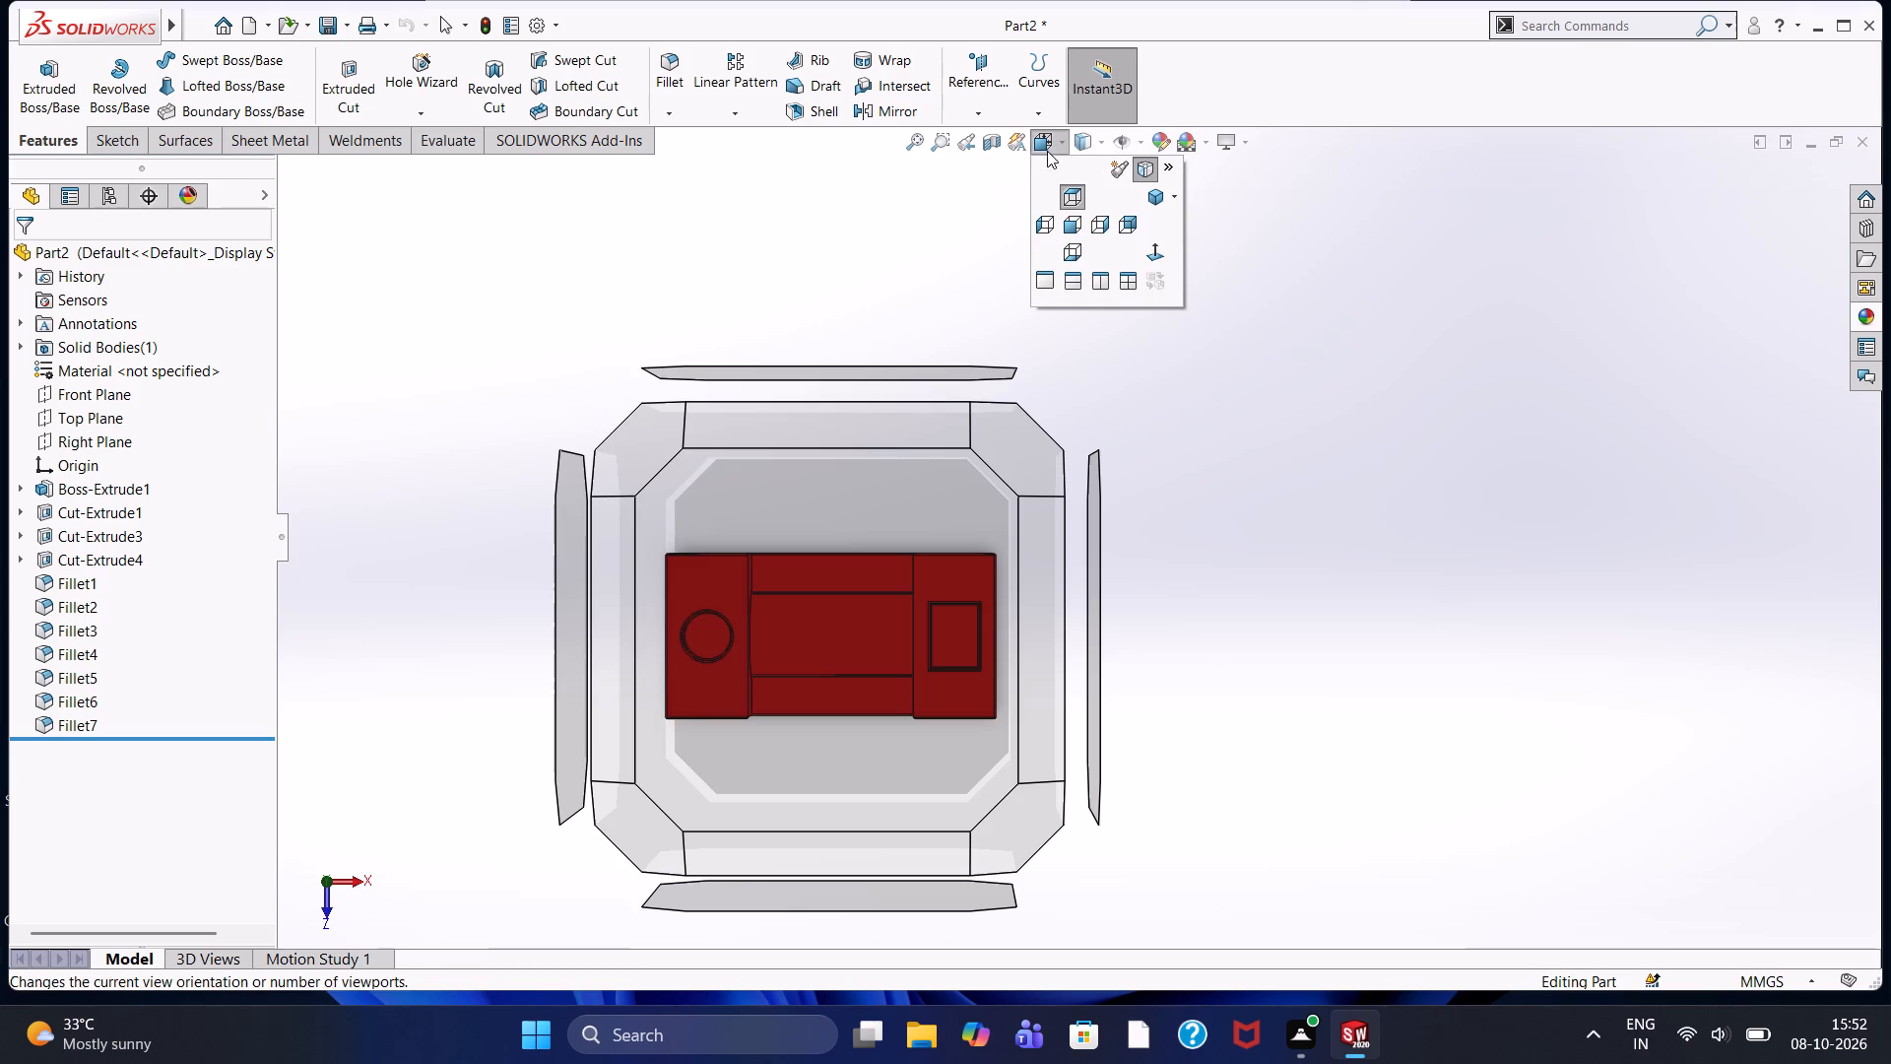
left_click(1145, 191)
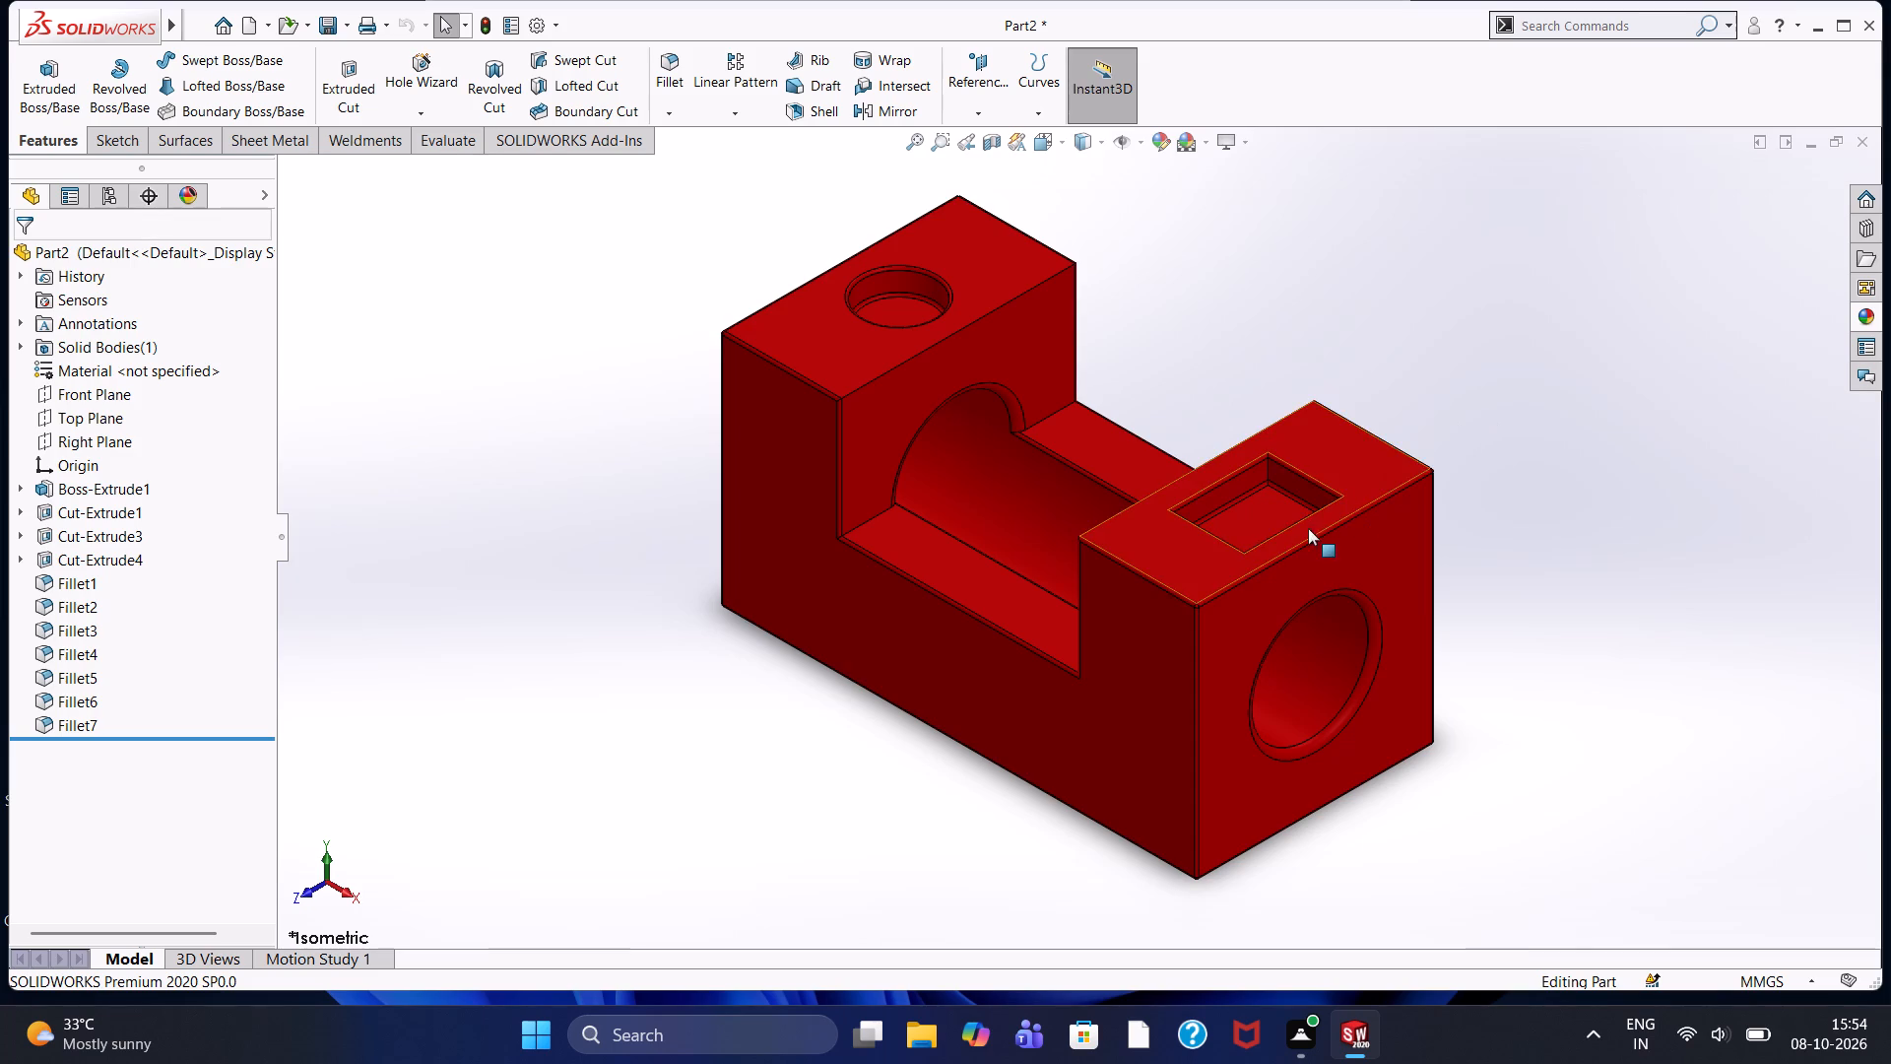
left_click(1313, 618)
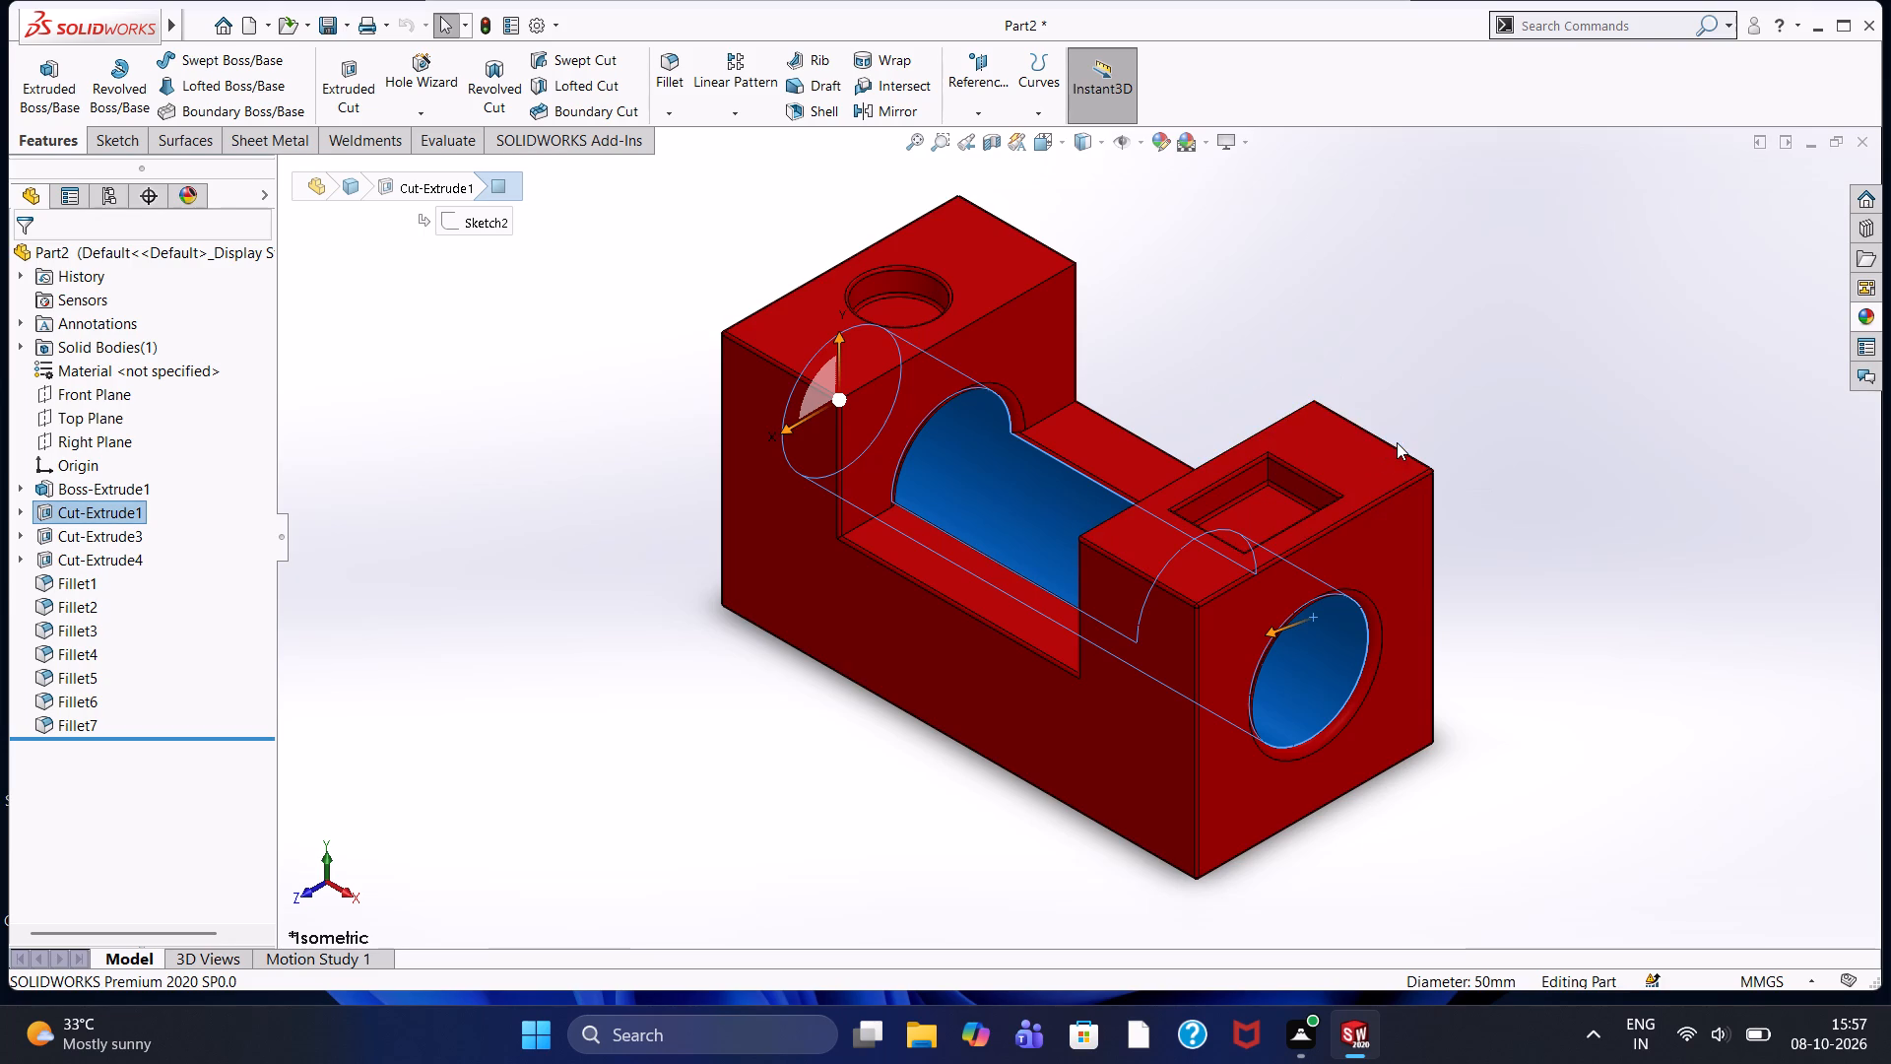
left_click_drag(1409, 442, 1292, 365)
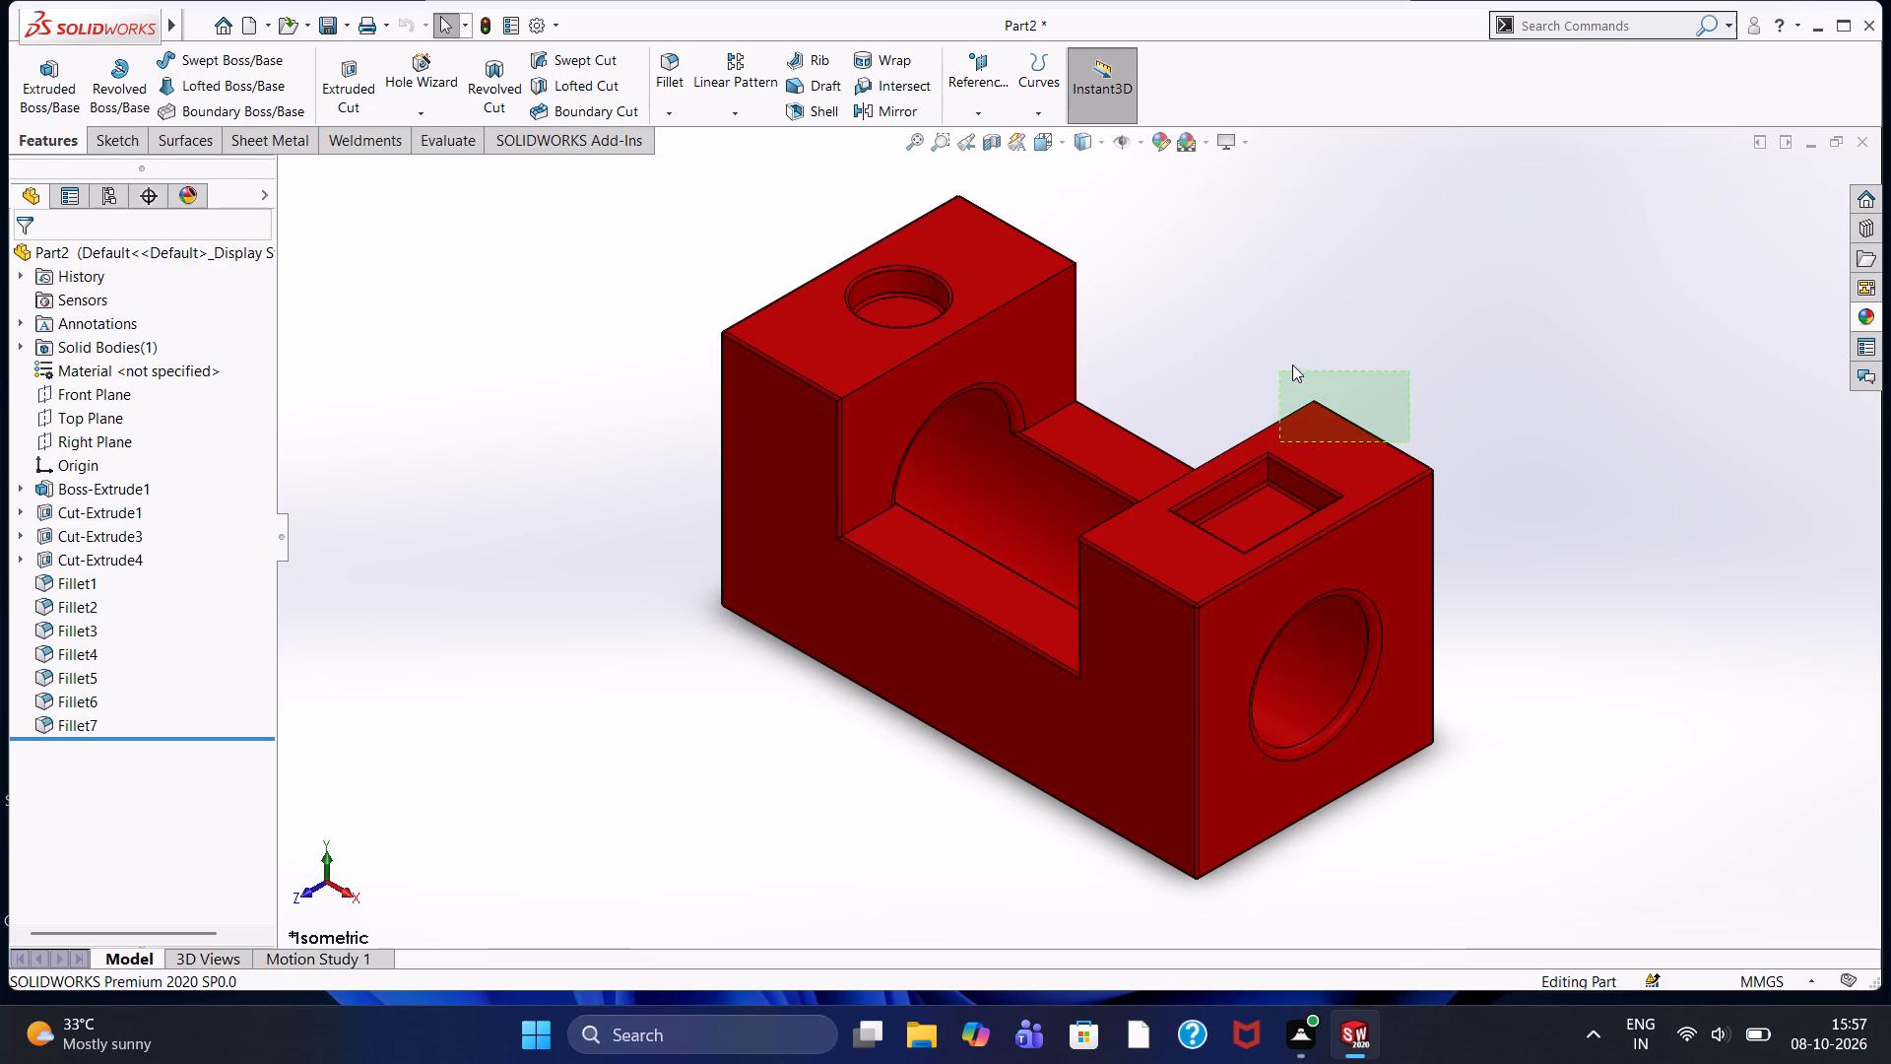
left_click_drag(1292, 365, 1273, 401)
left_click(1273, 401)
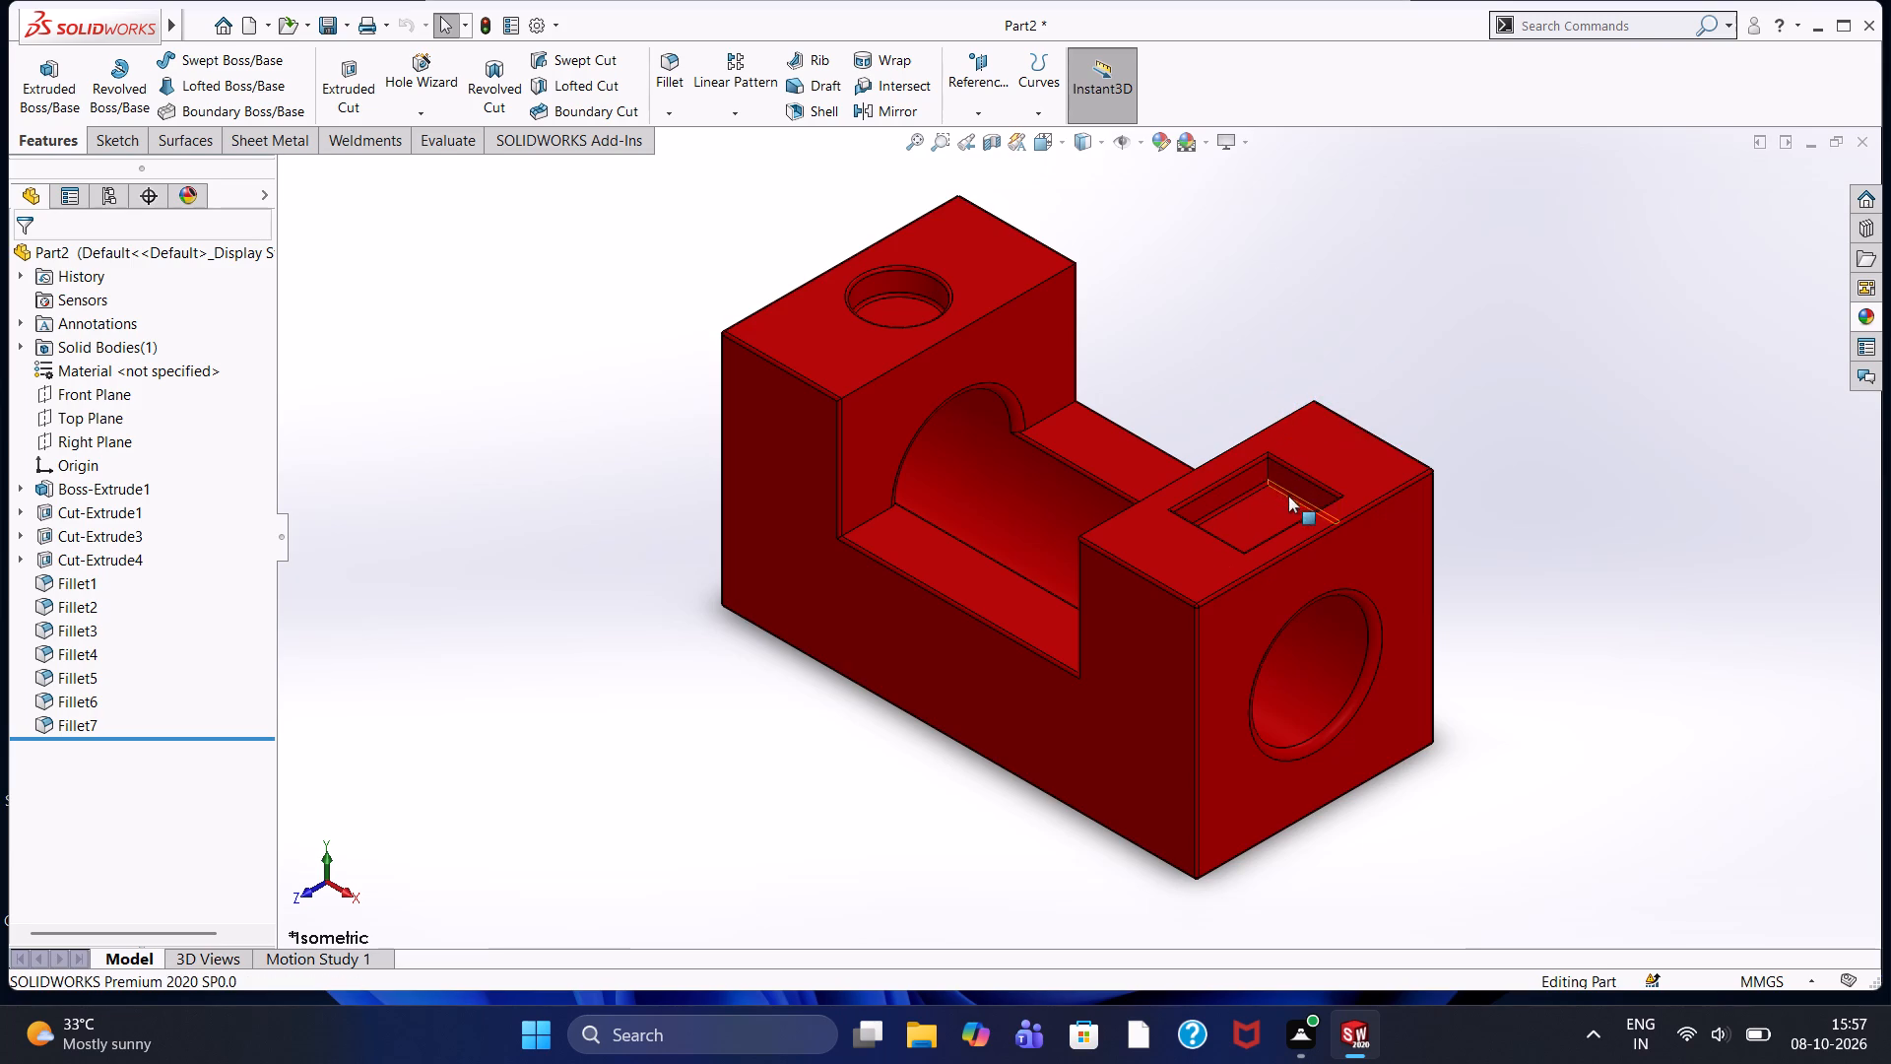
left_click(1285, 500)
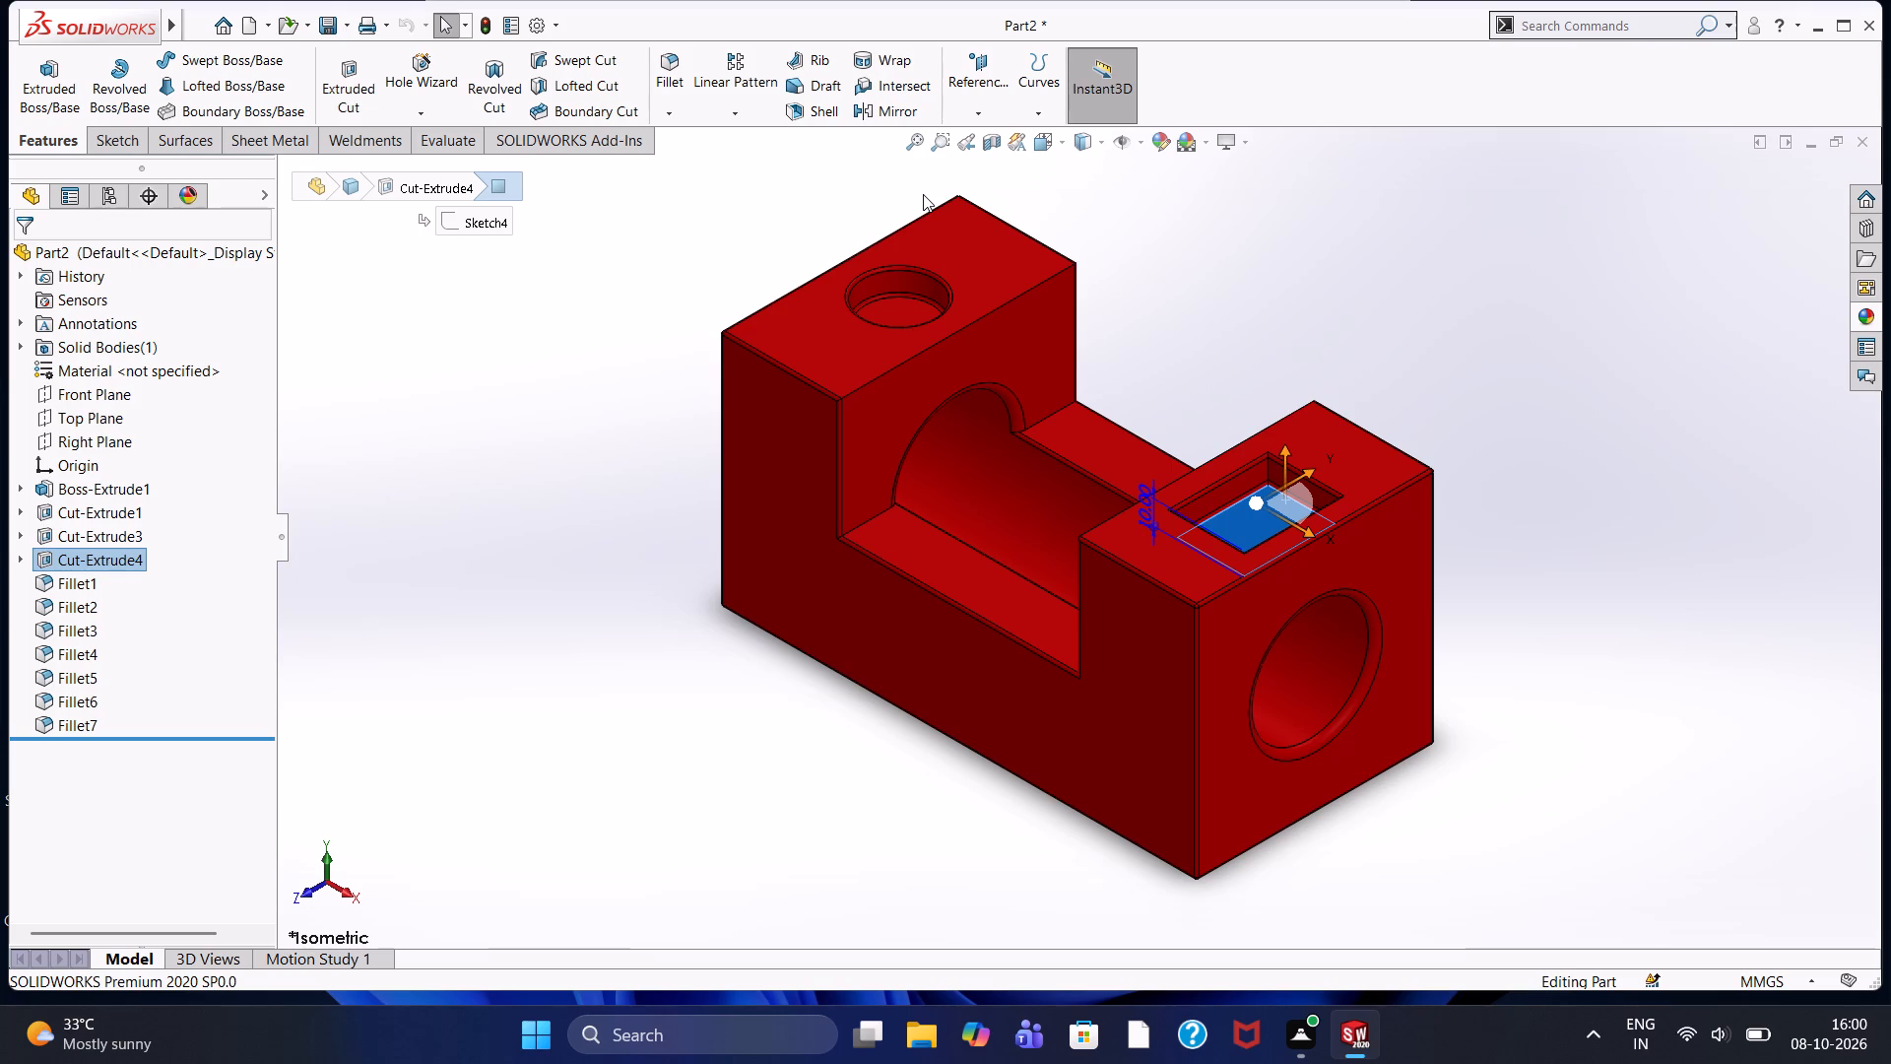
double_click(923, 194)
left_click_drag(923, 194, 996, 349)
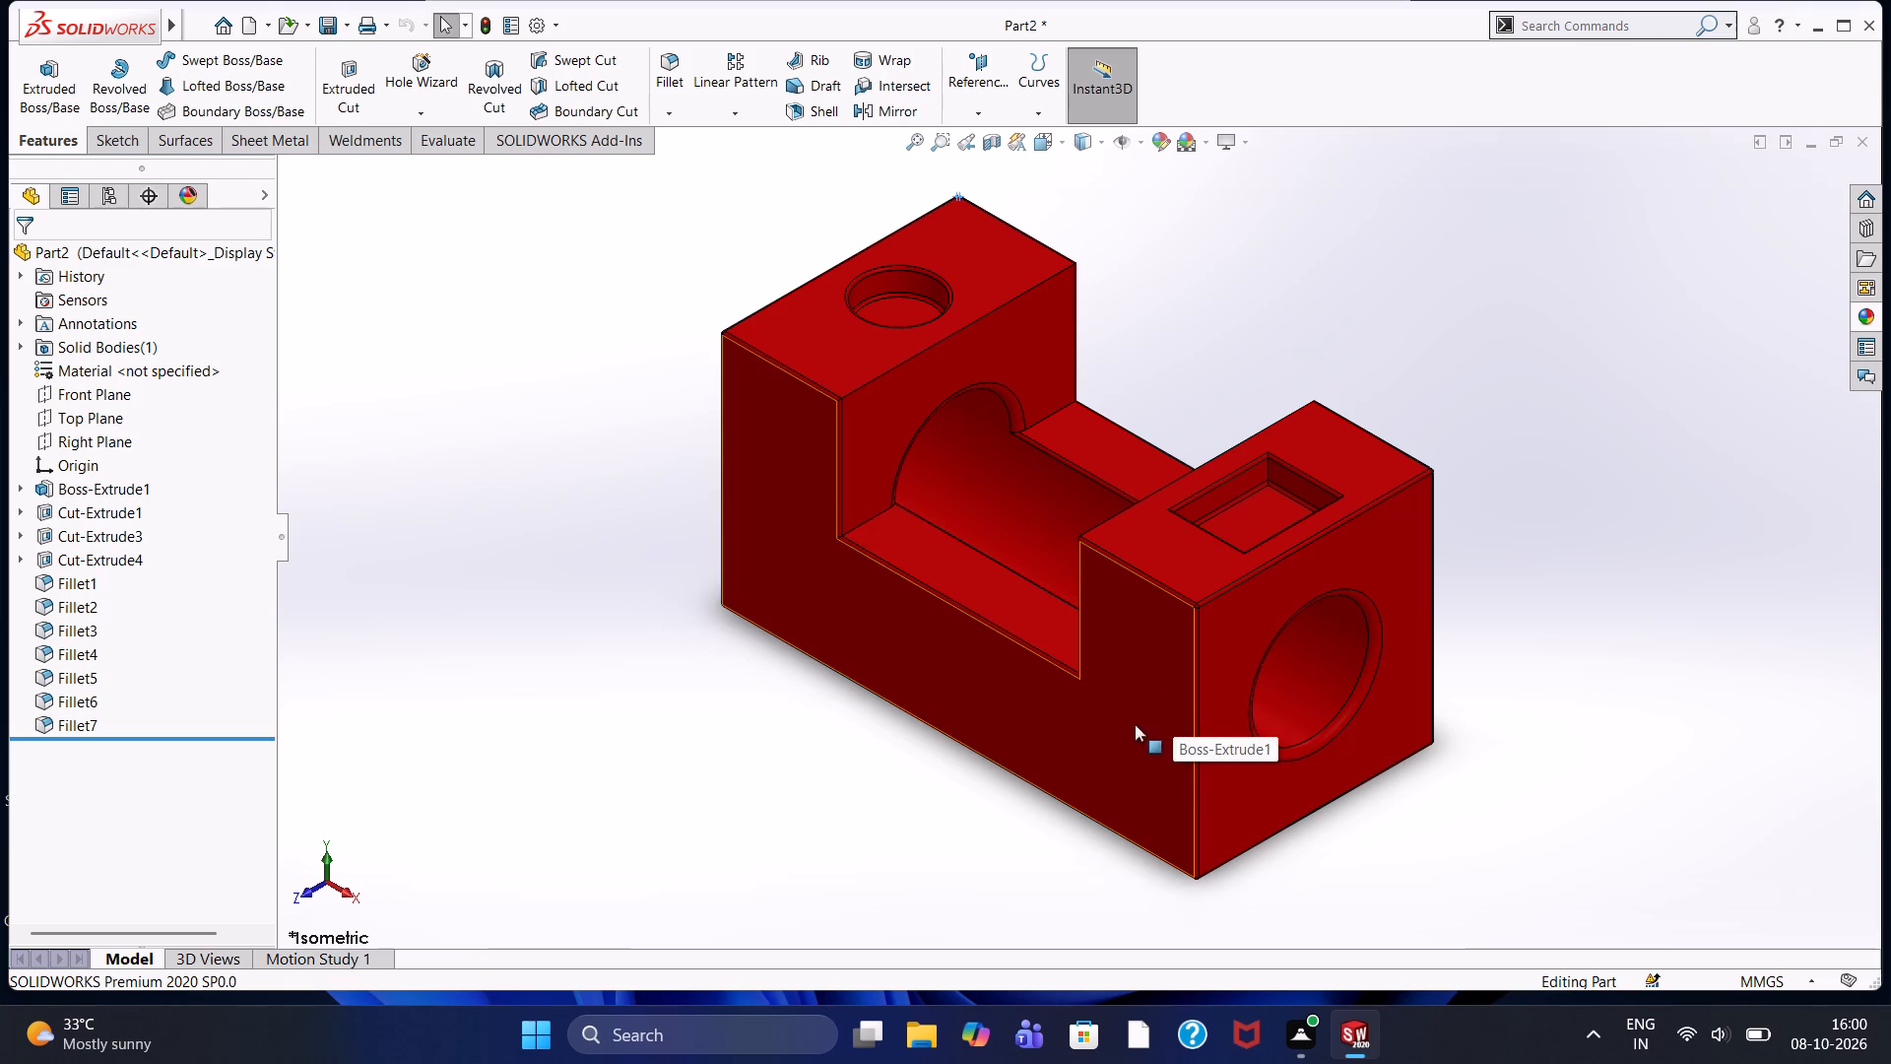
left_click(1156, 761)
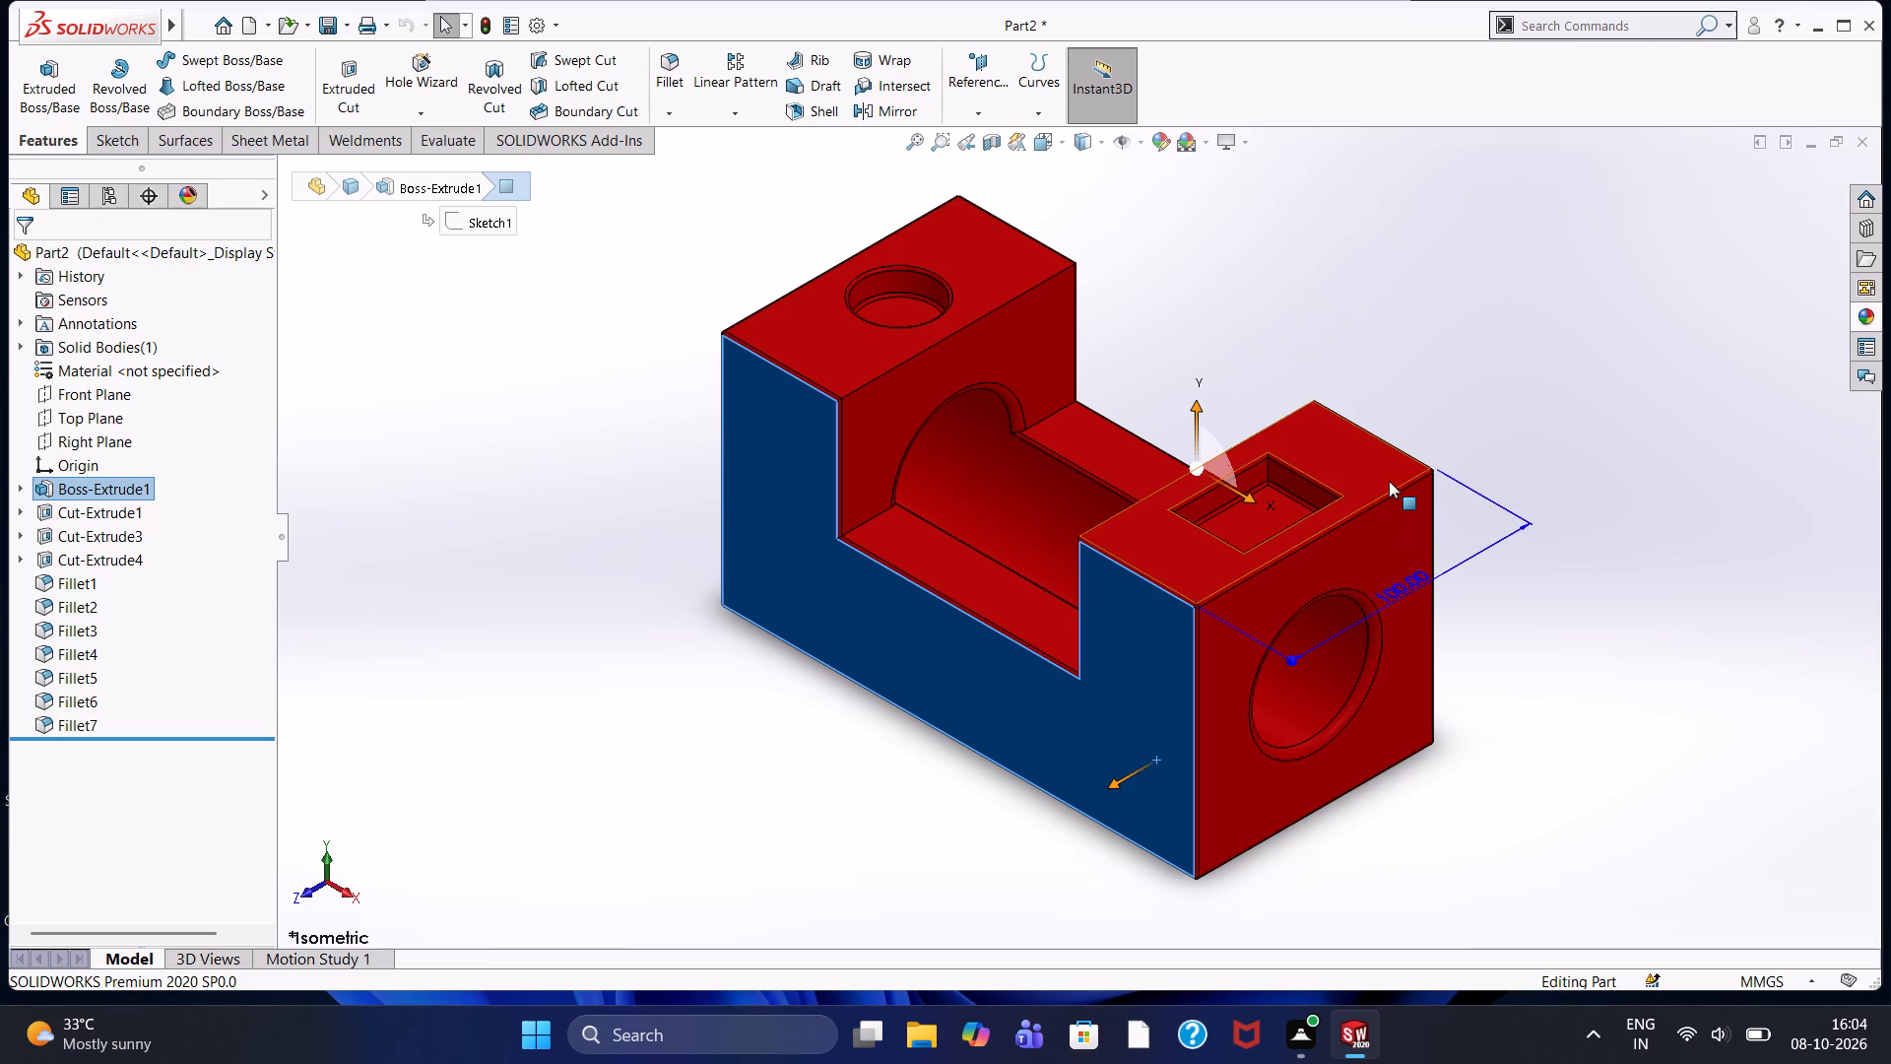
left_click(1373, 387)
left_click(1373, 387, "ctrl")
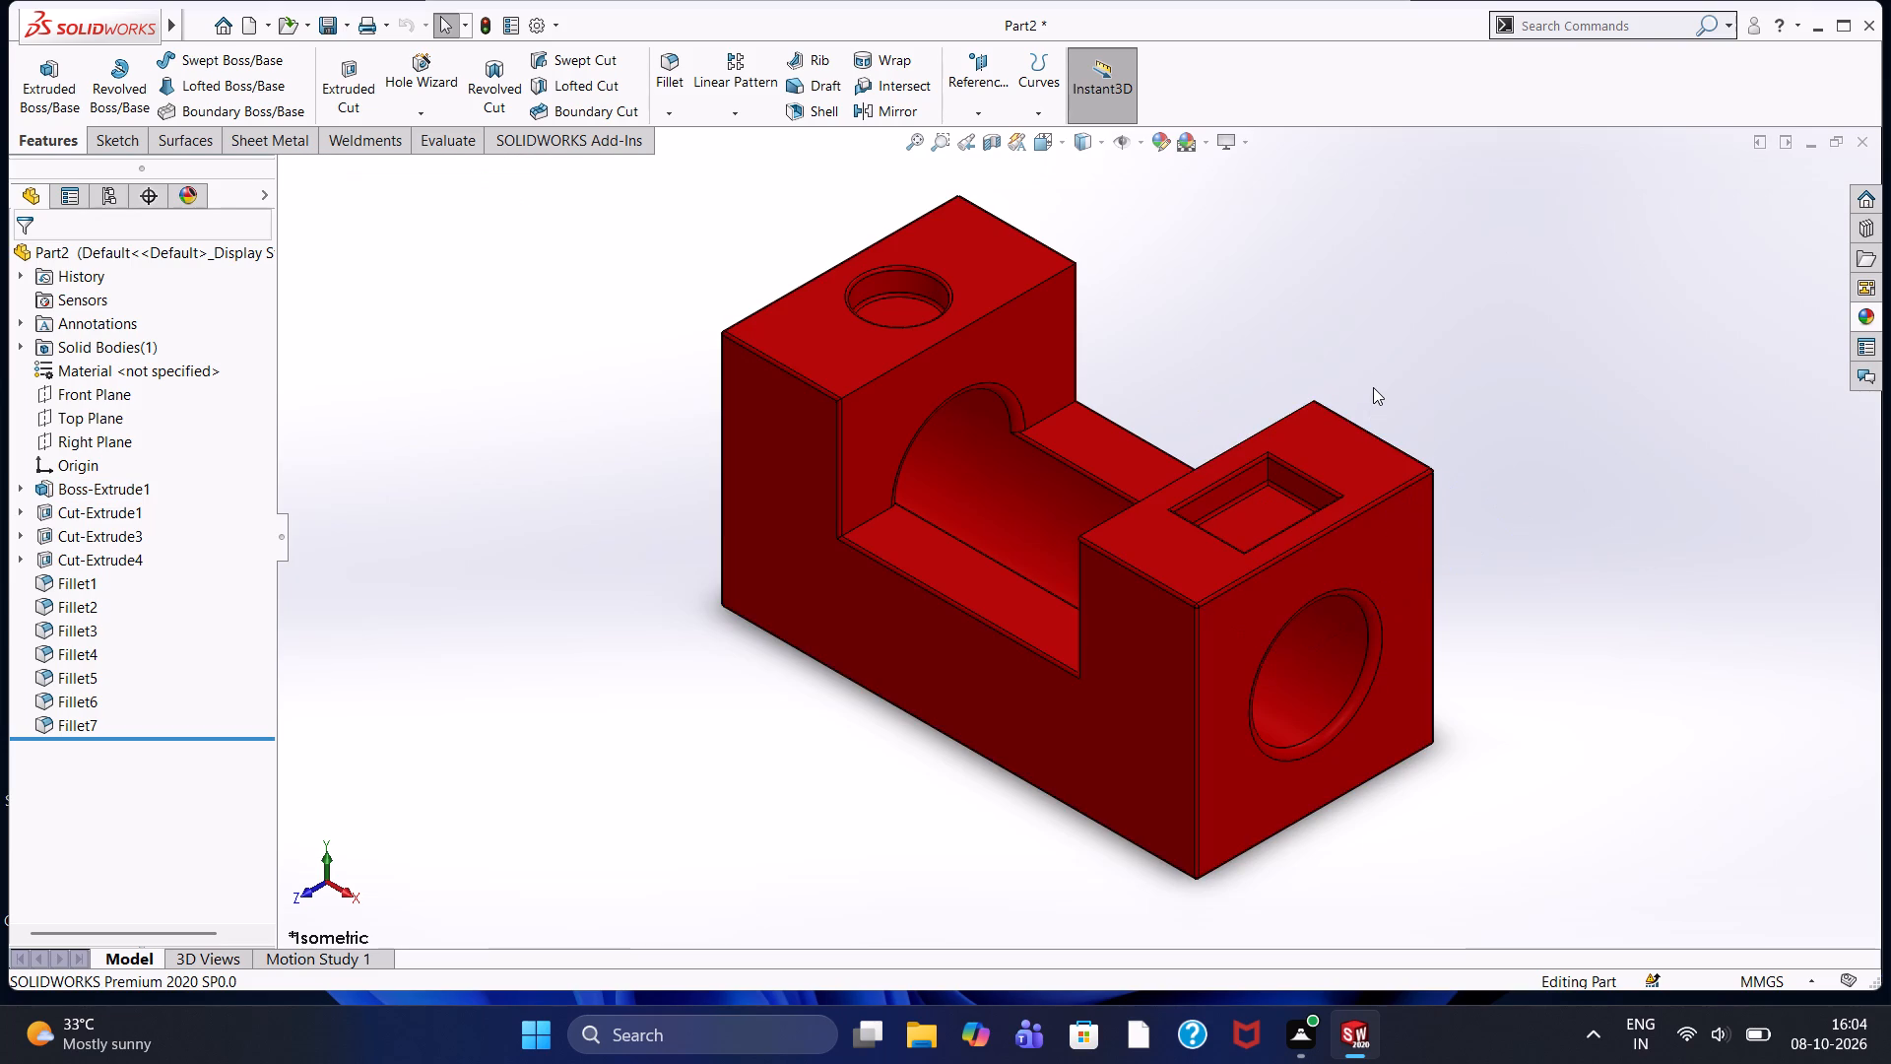
Examine the whole block from the back, in isometric view, and from the bottom.
key("ctrl+8")
key("ctrl+8")
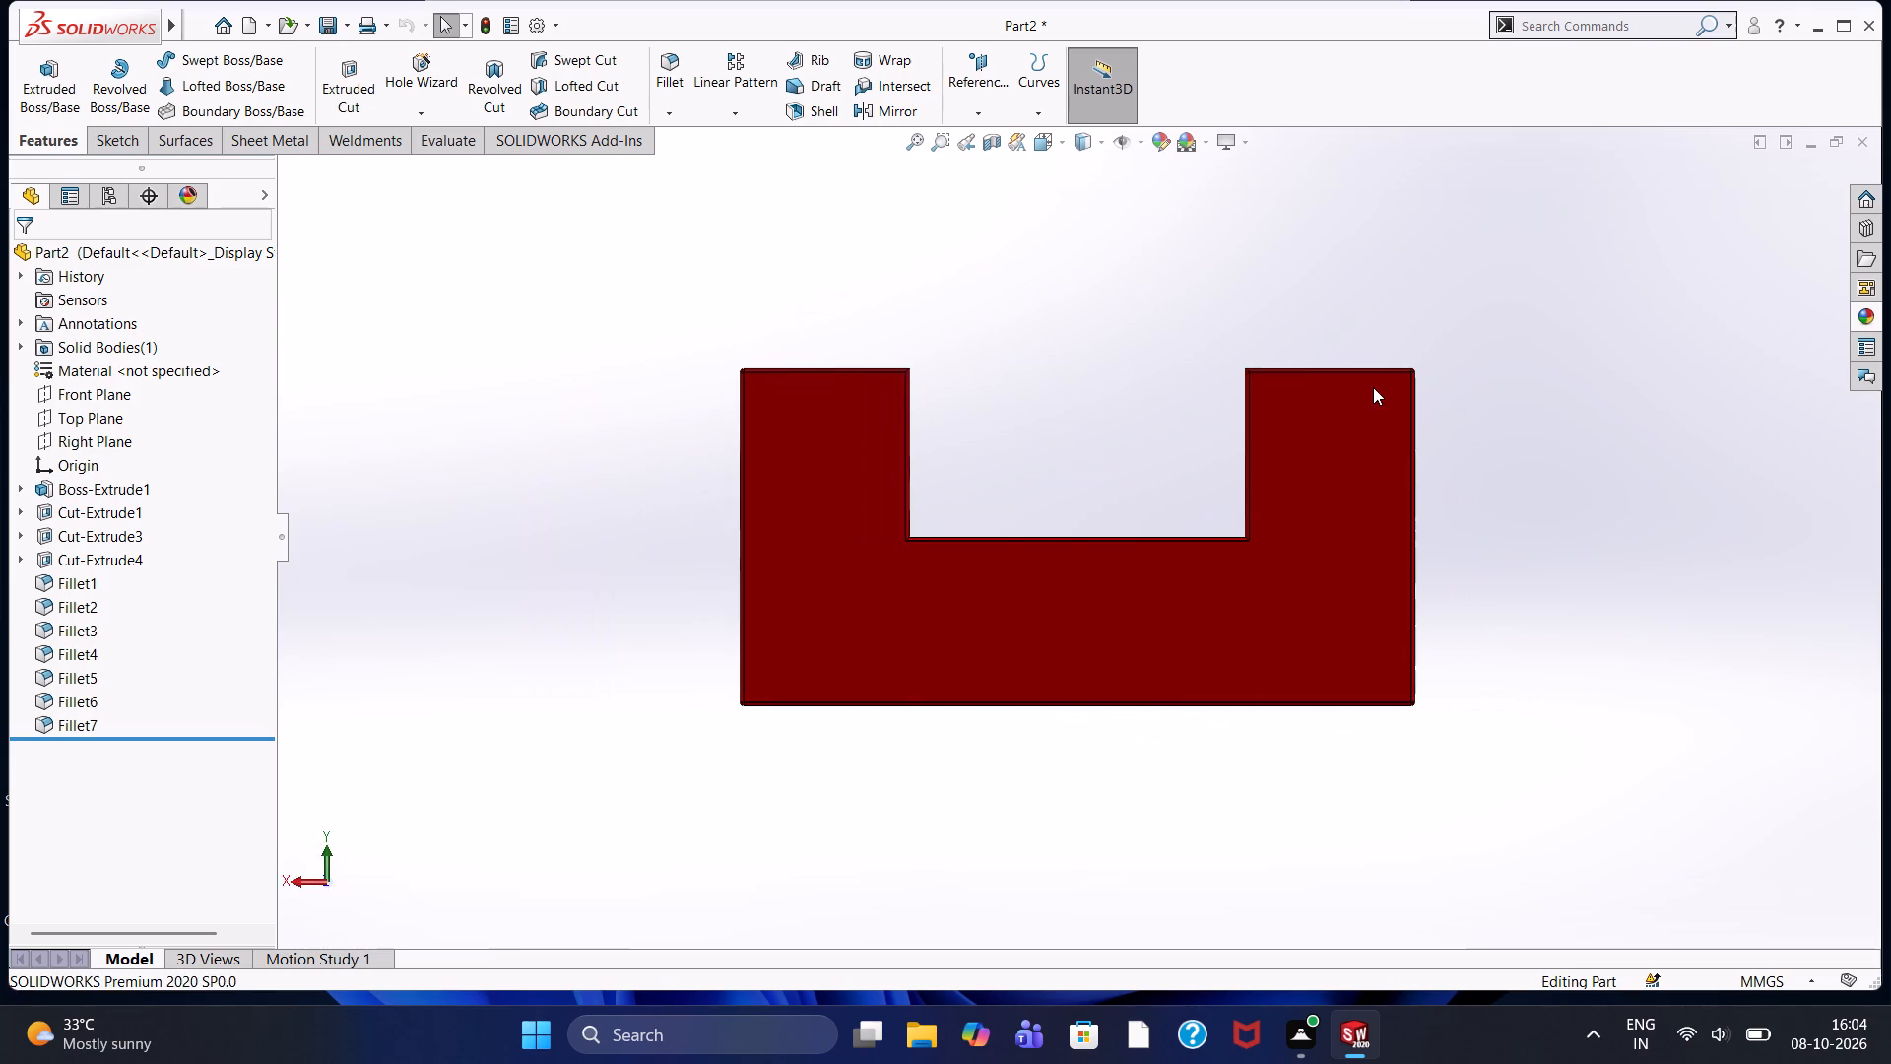
key("ctrl+8")
key("ctrl+7")
key("ctrl+7")
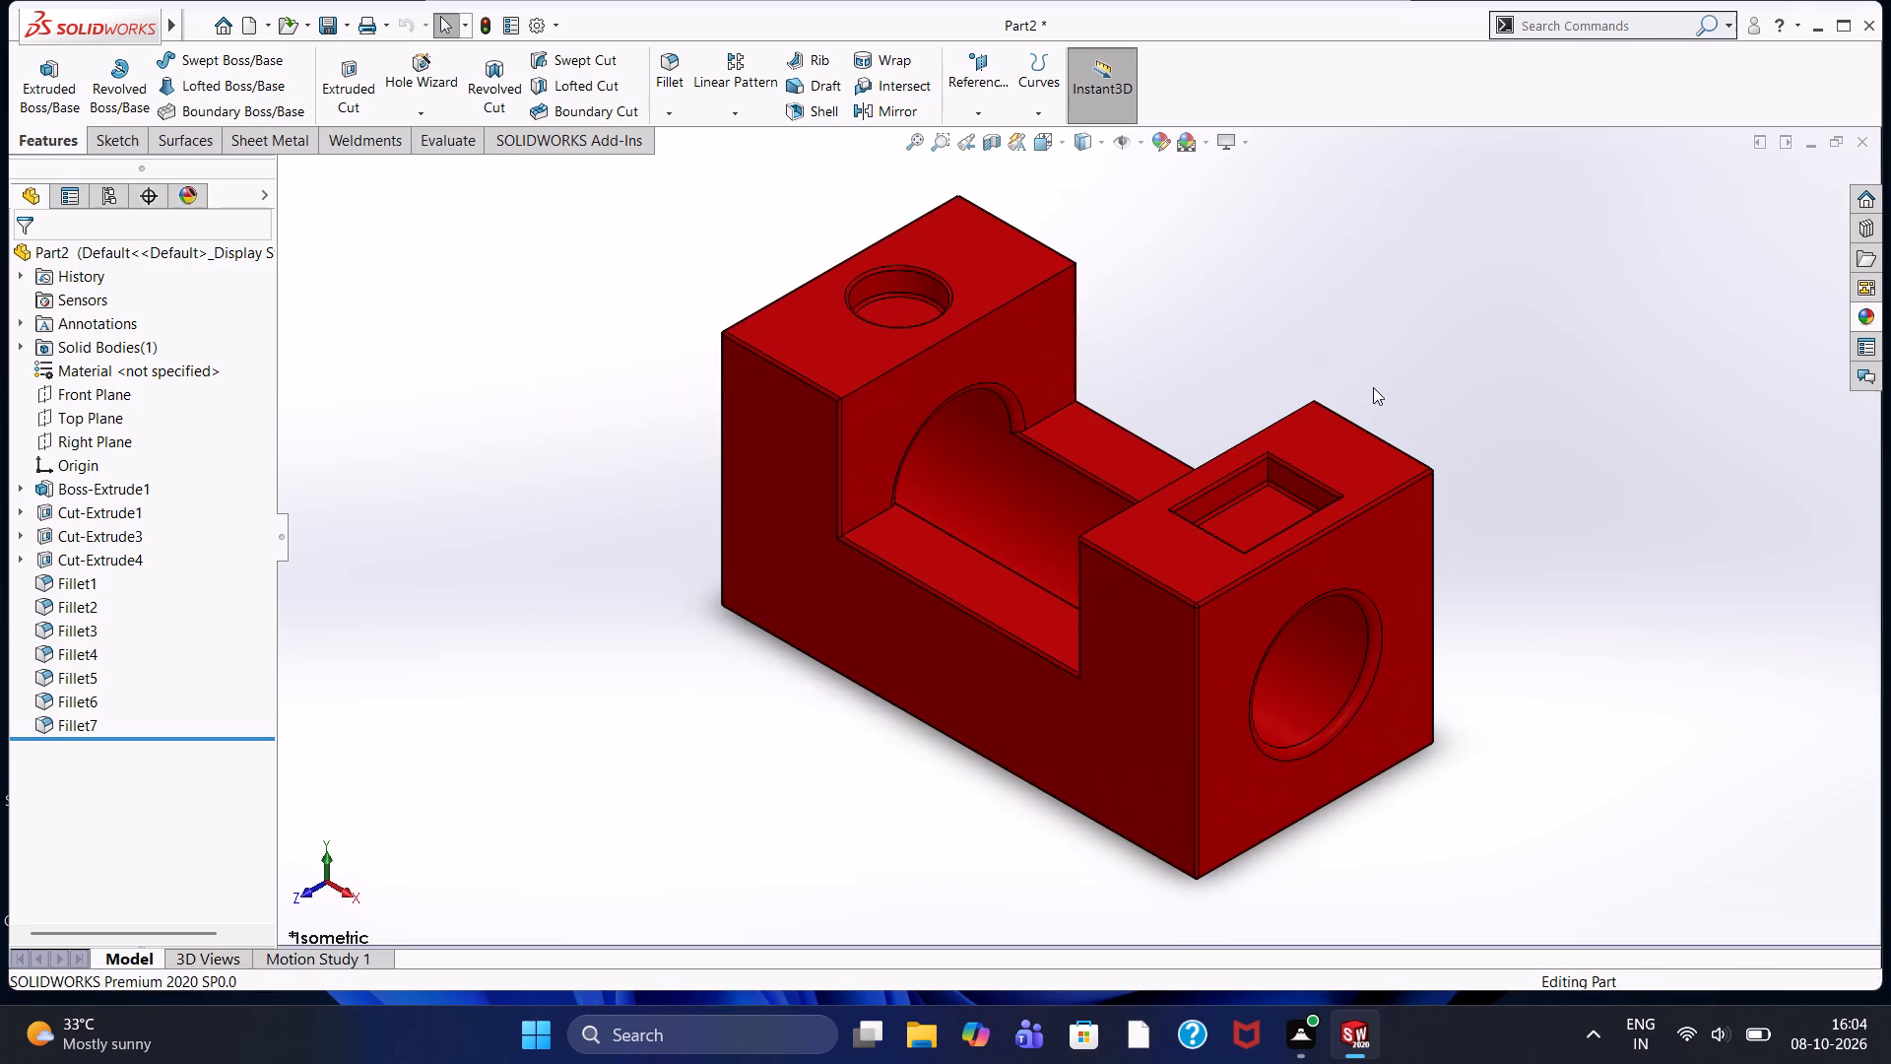
key("ctrl+7")
key("ctrl+9")
key("ctrl+9")
key("ctrl+9")
key("ctrl+9")
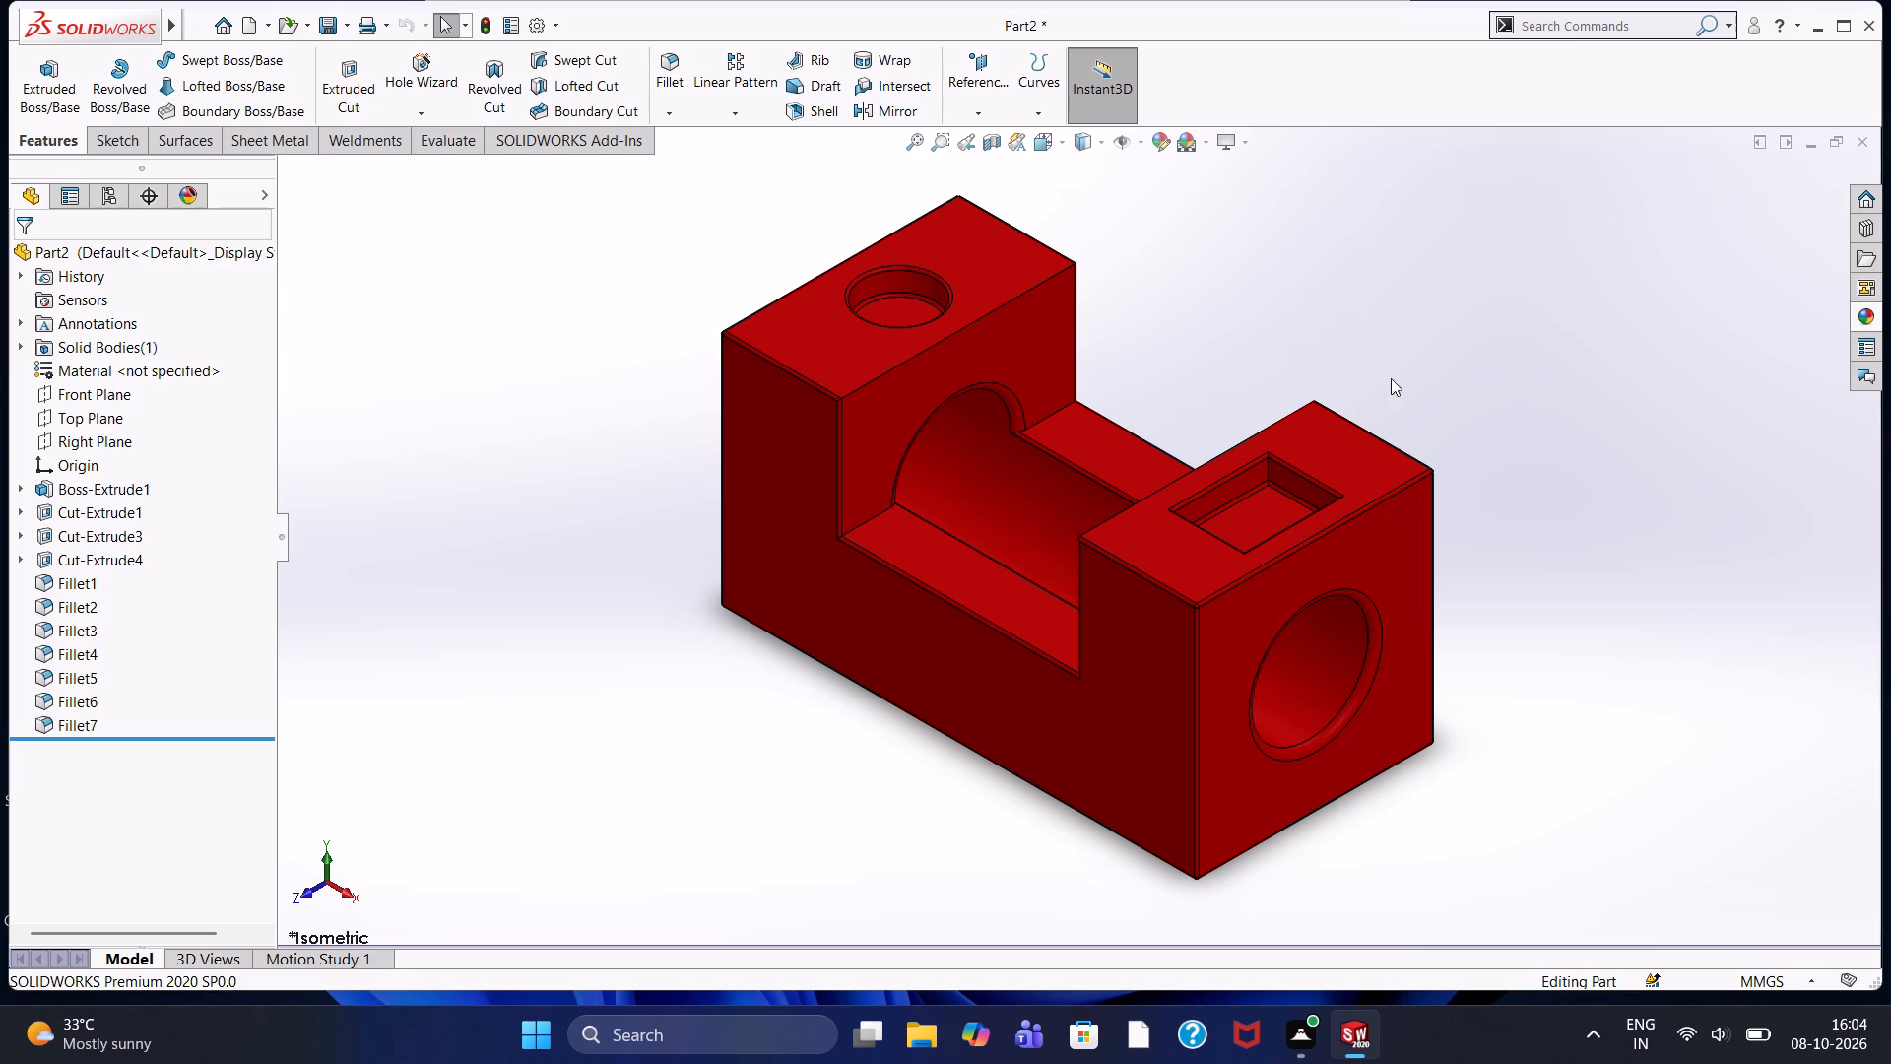
key("ctrl+7")
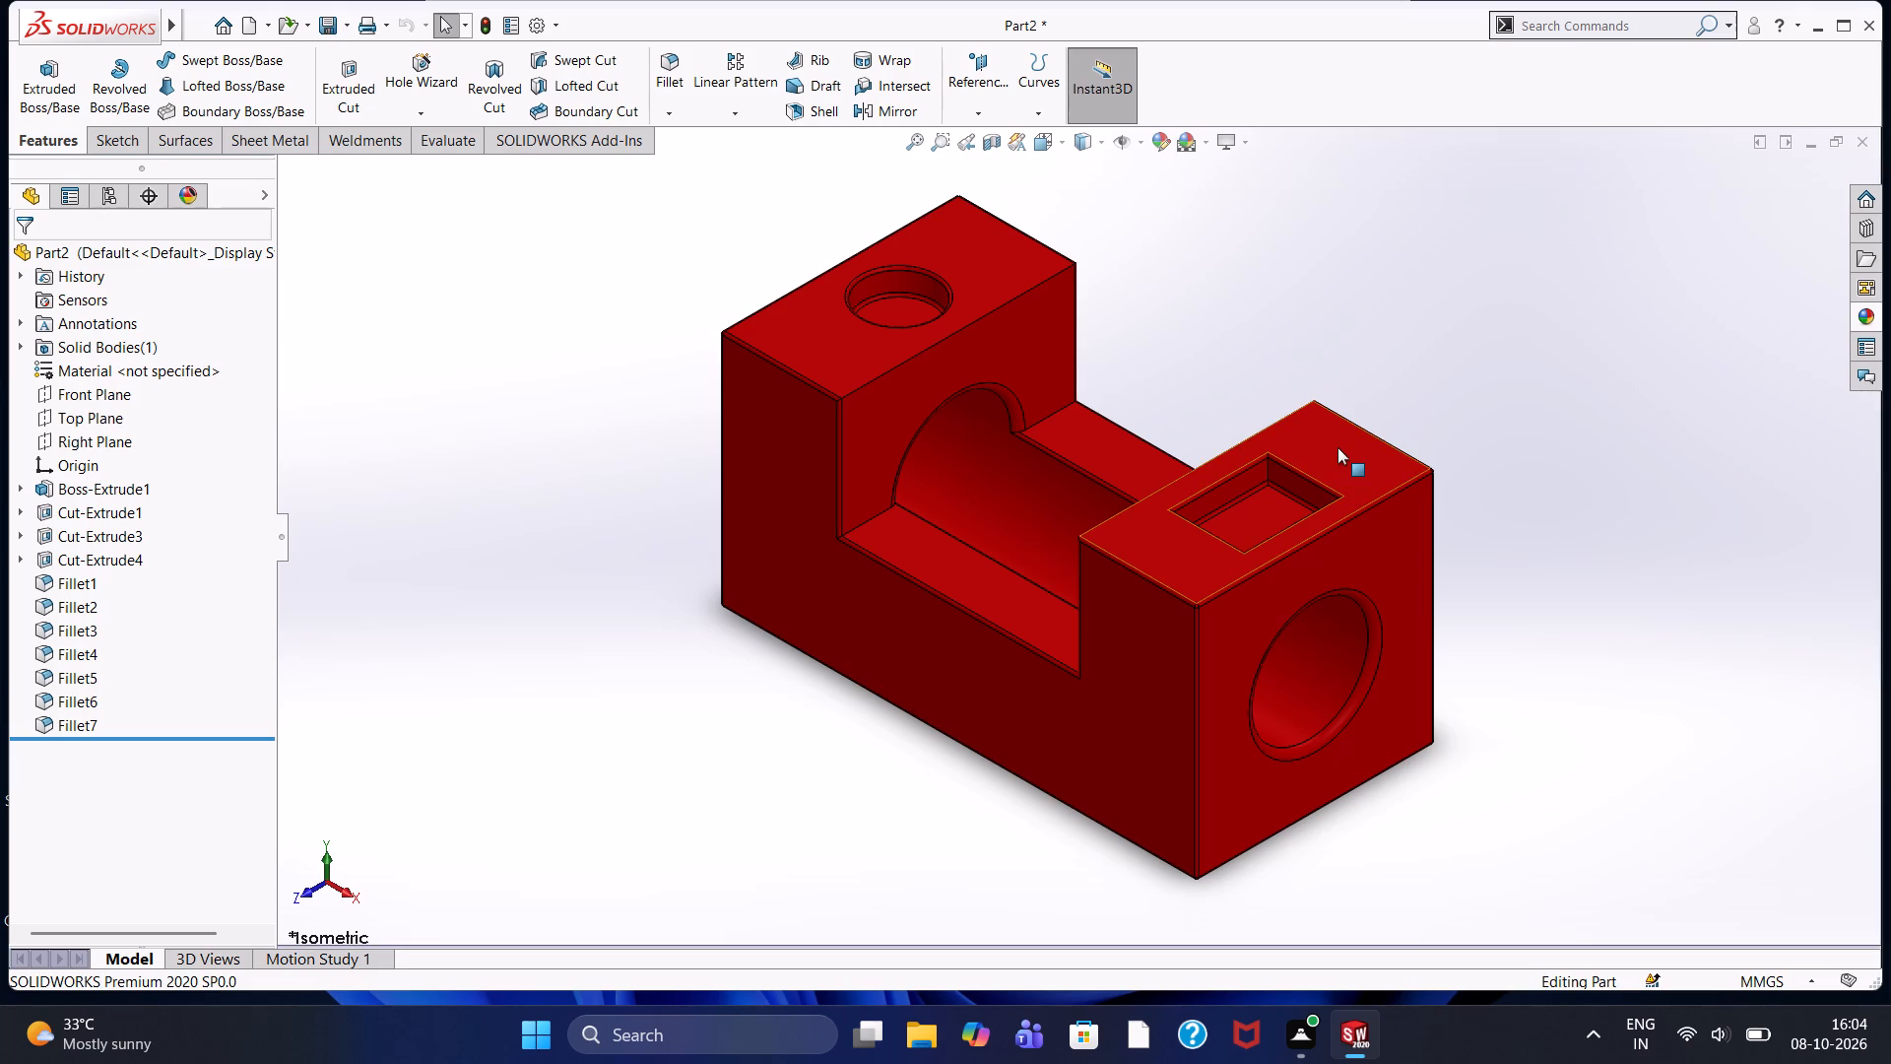
key("ctrl+7")
key("ctrl+7")
key("ctrl+6")
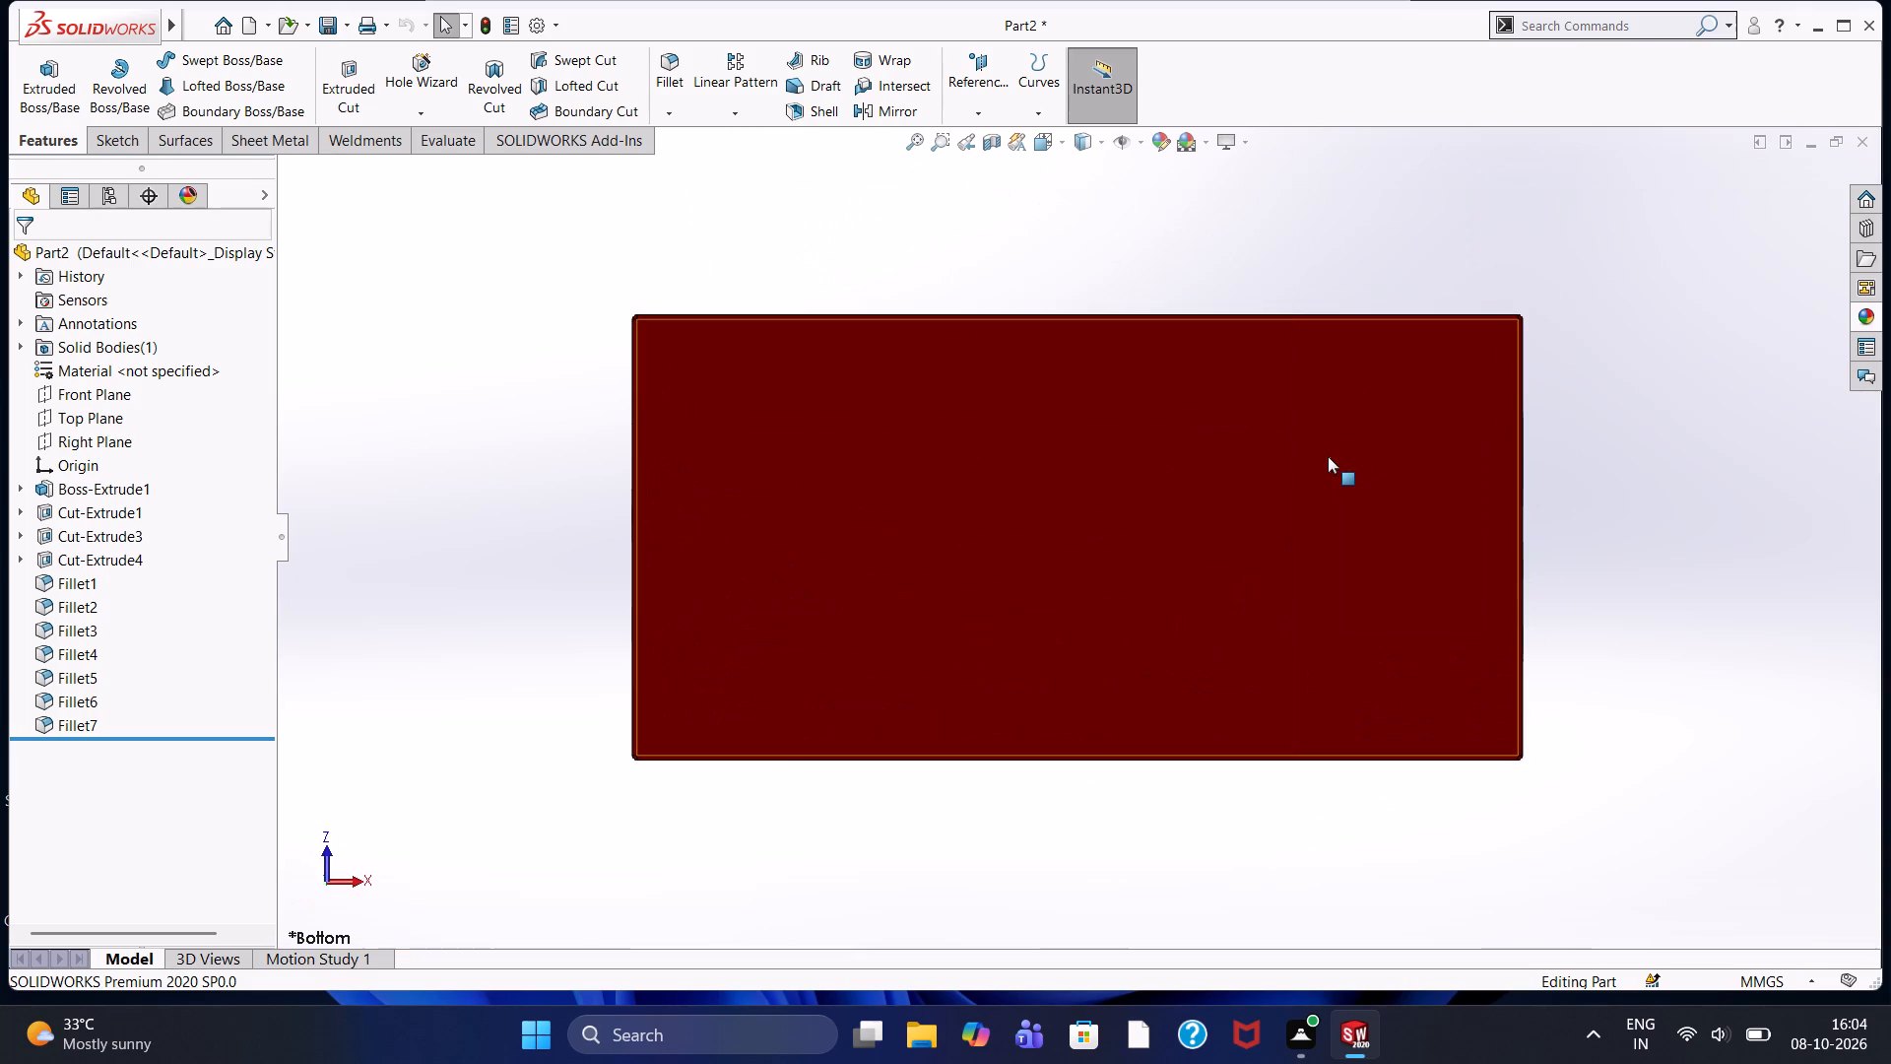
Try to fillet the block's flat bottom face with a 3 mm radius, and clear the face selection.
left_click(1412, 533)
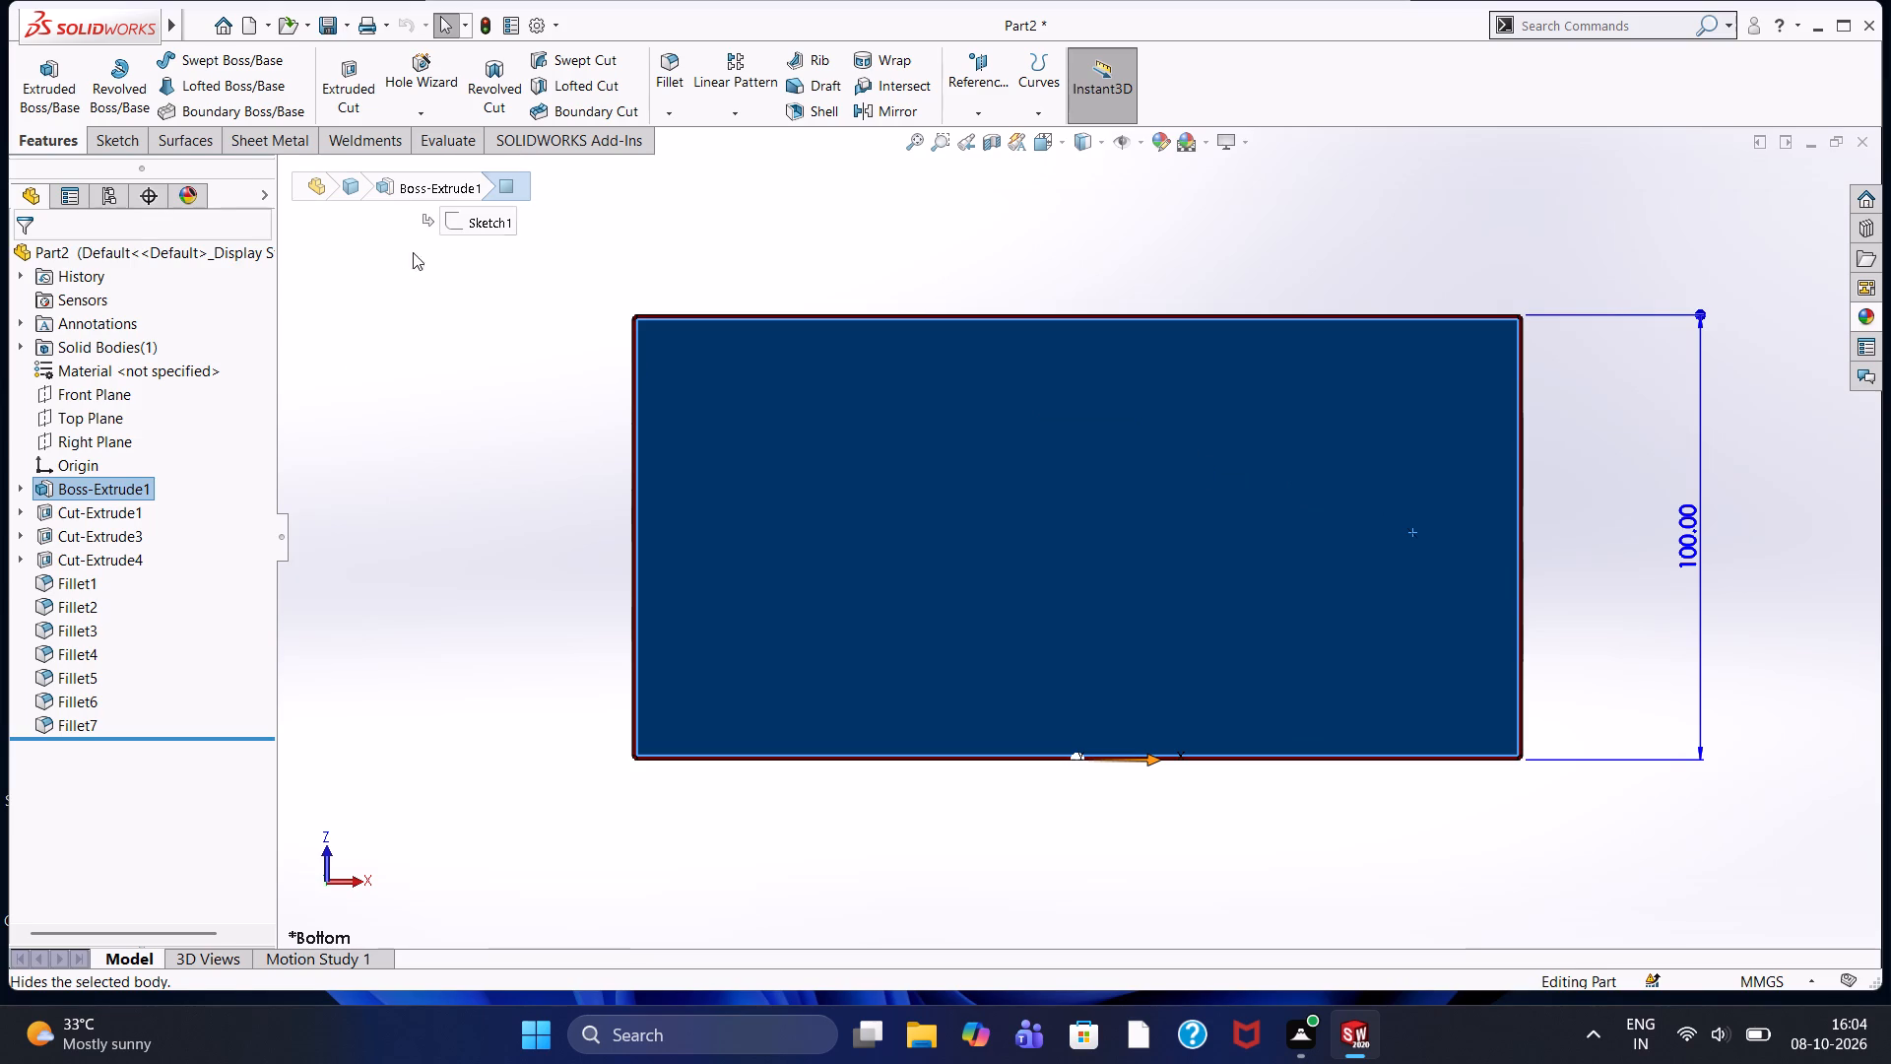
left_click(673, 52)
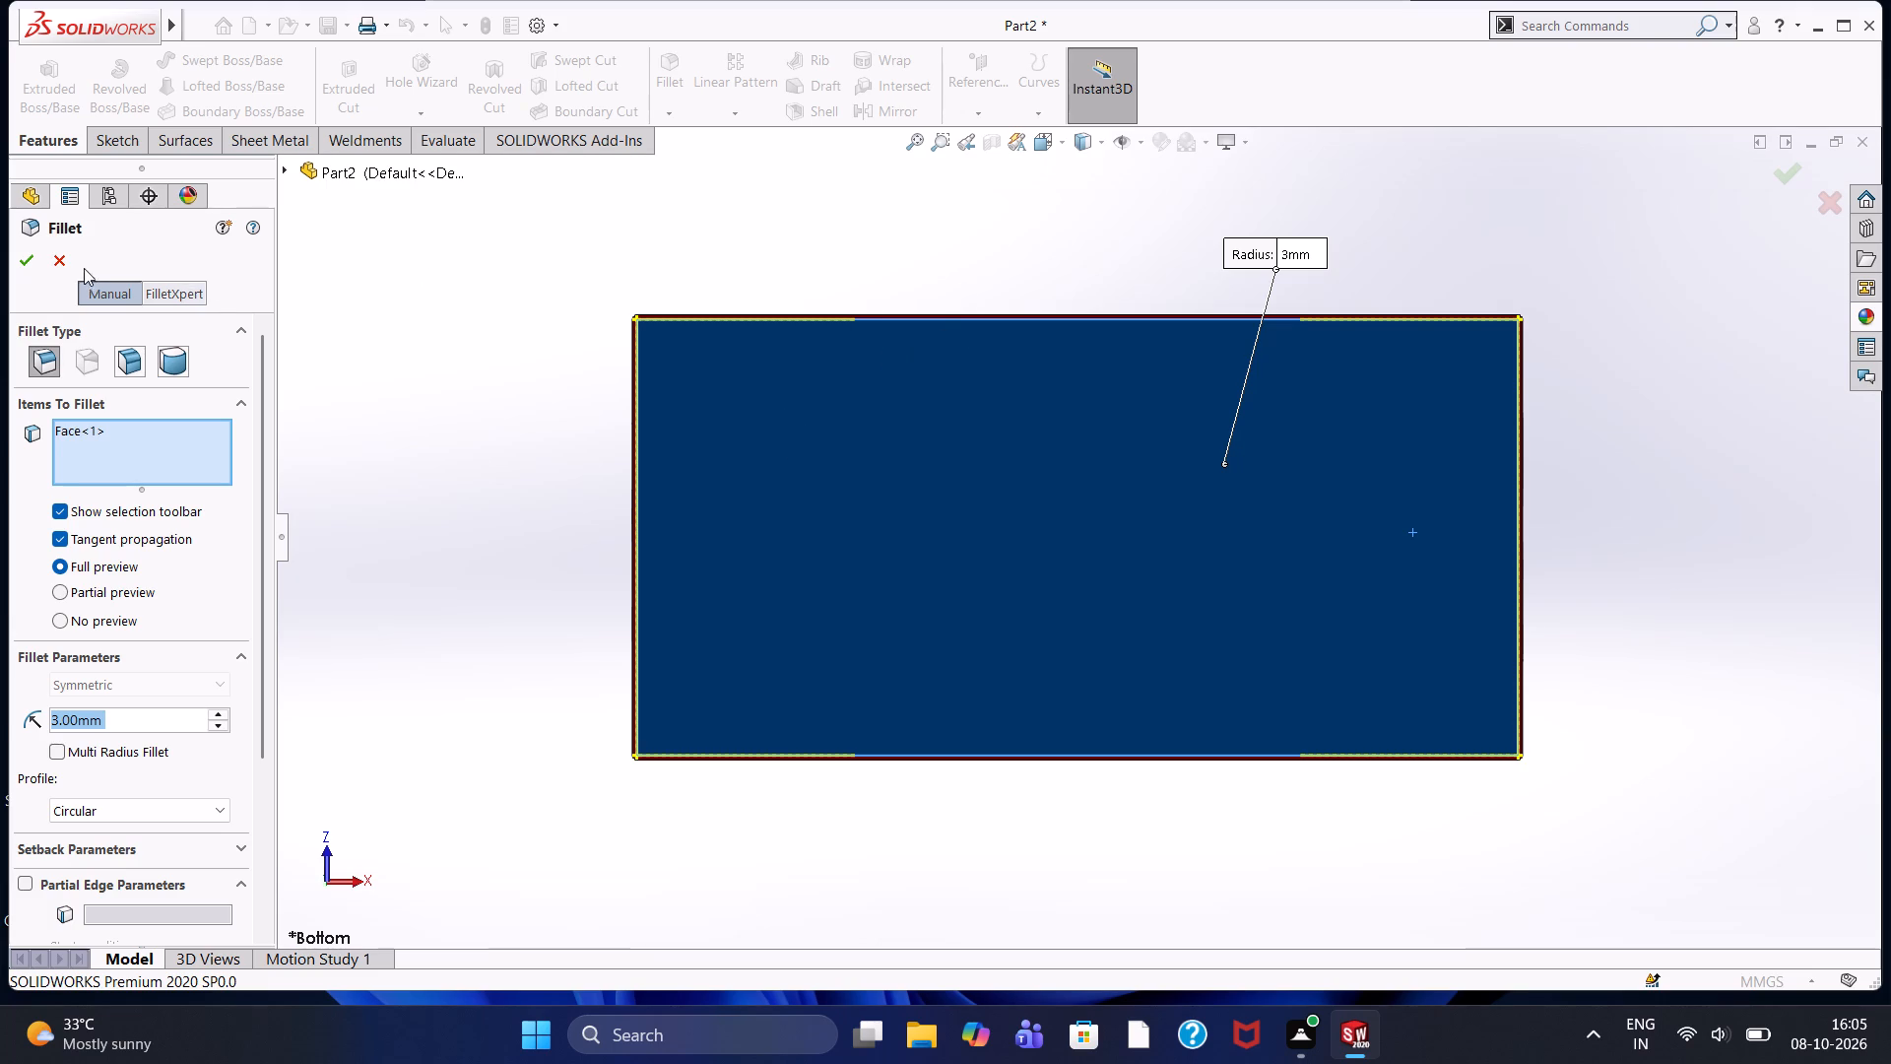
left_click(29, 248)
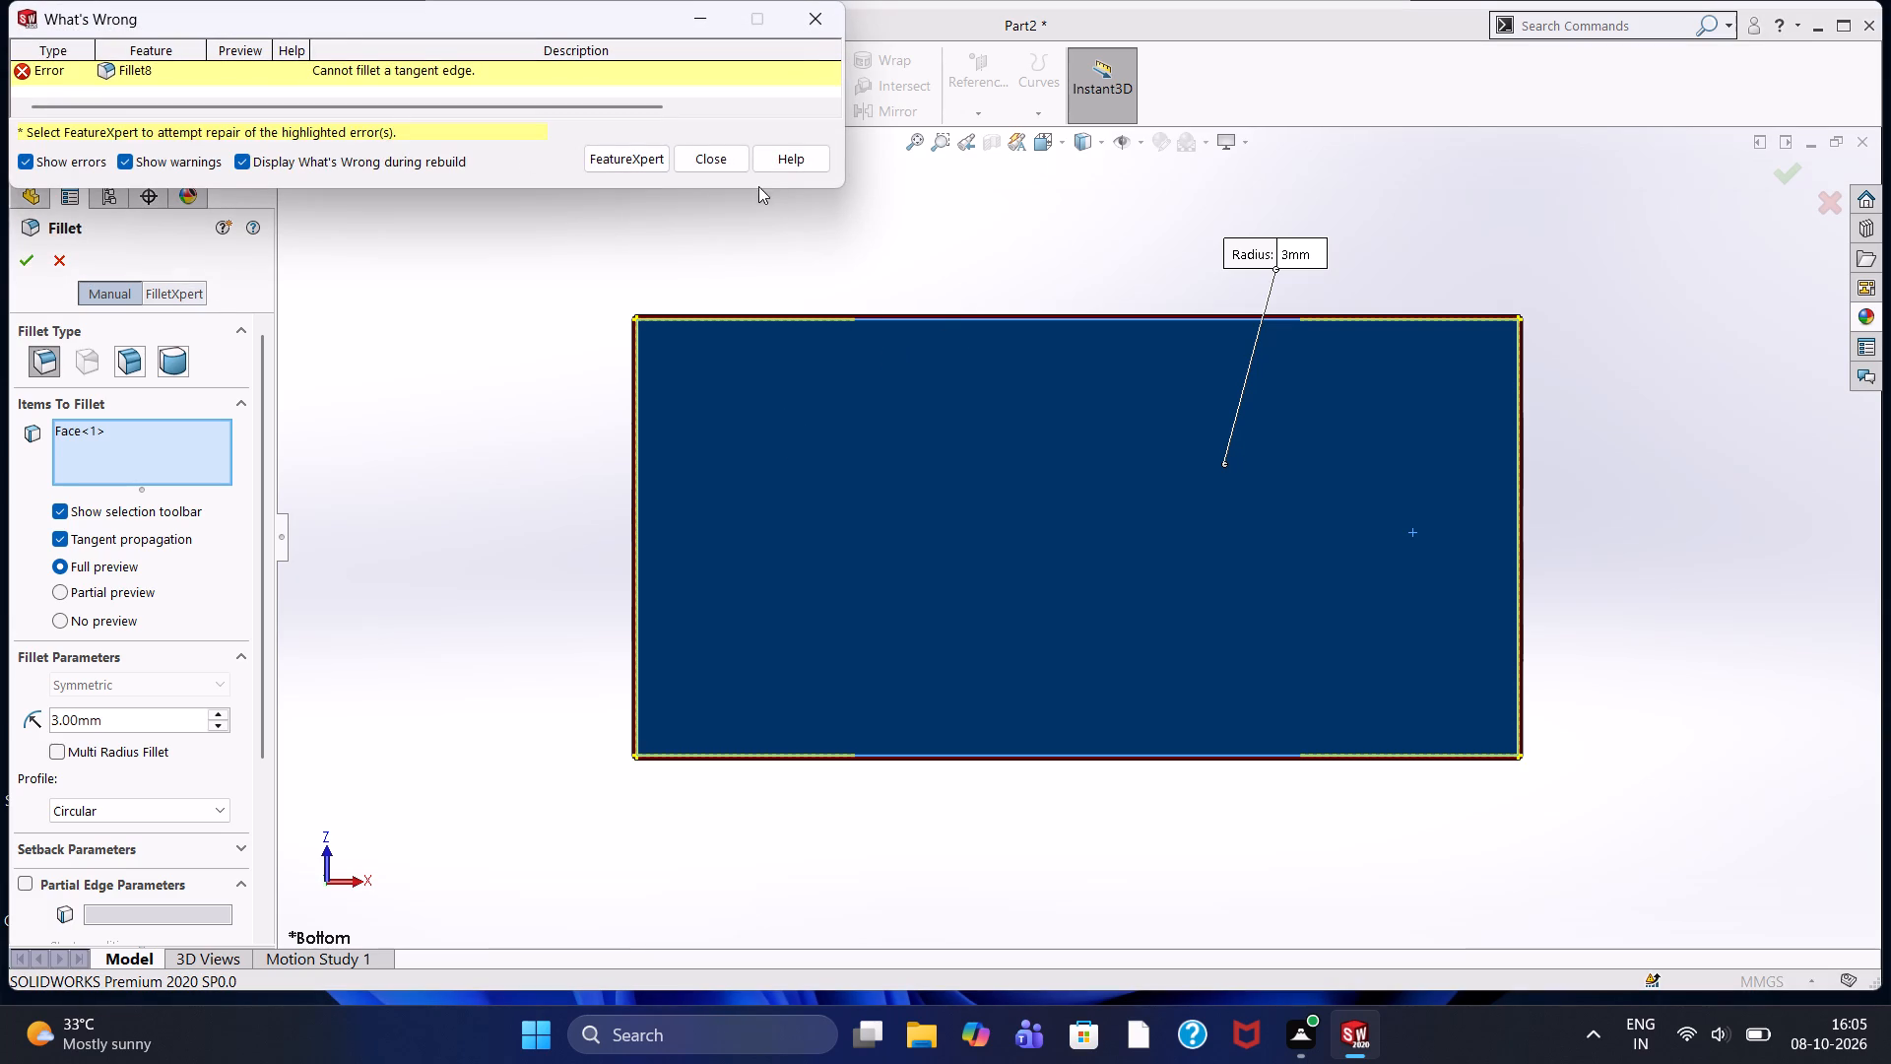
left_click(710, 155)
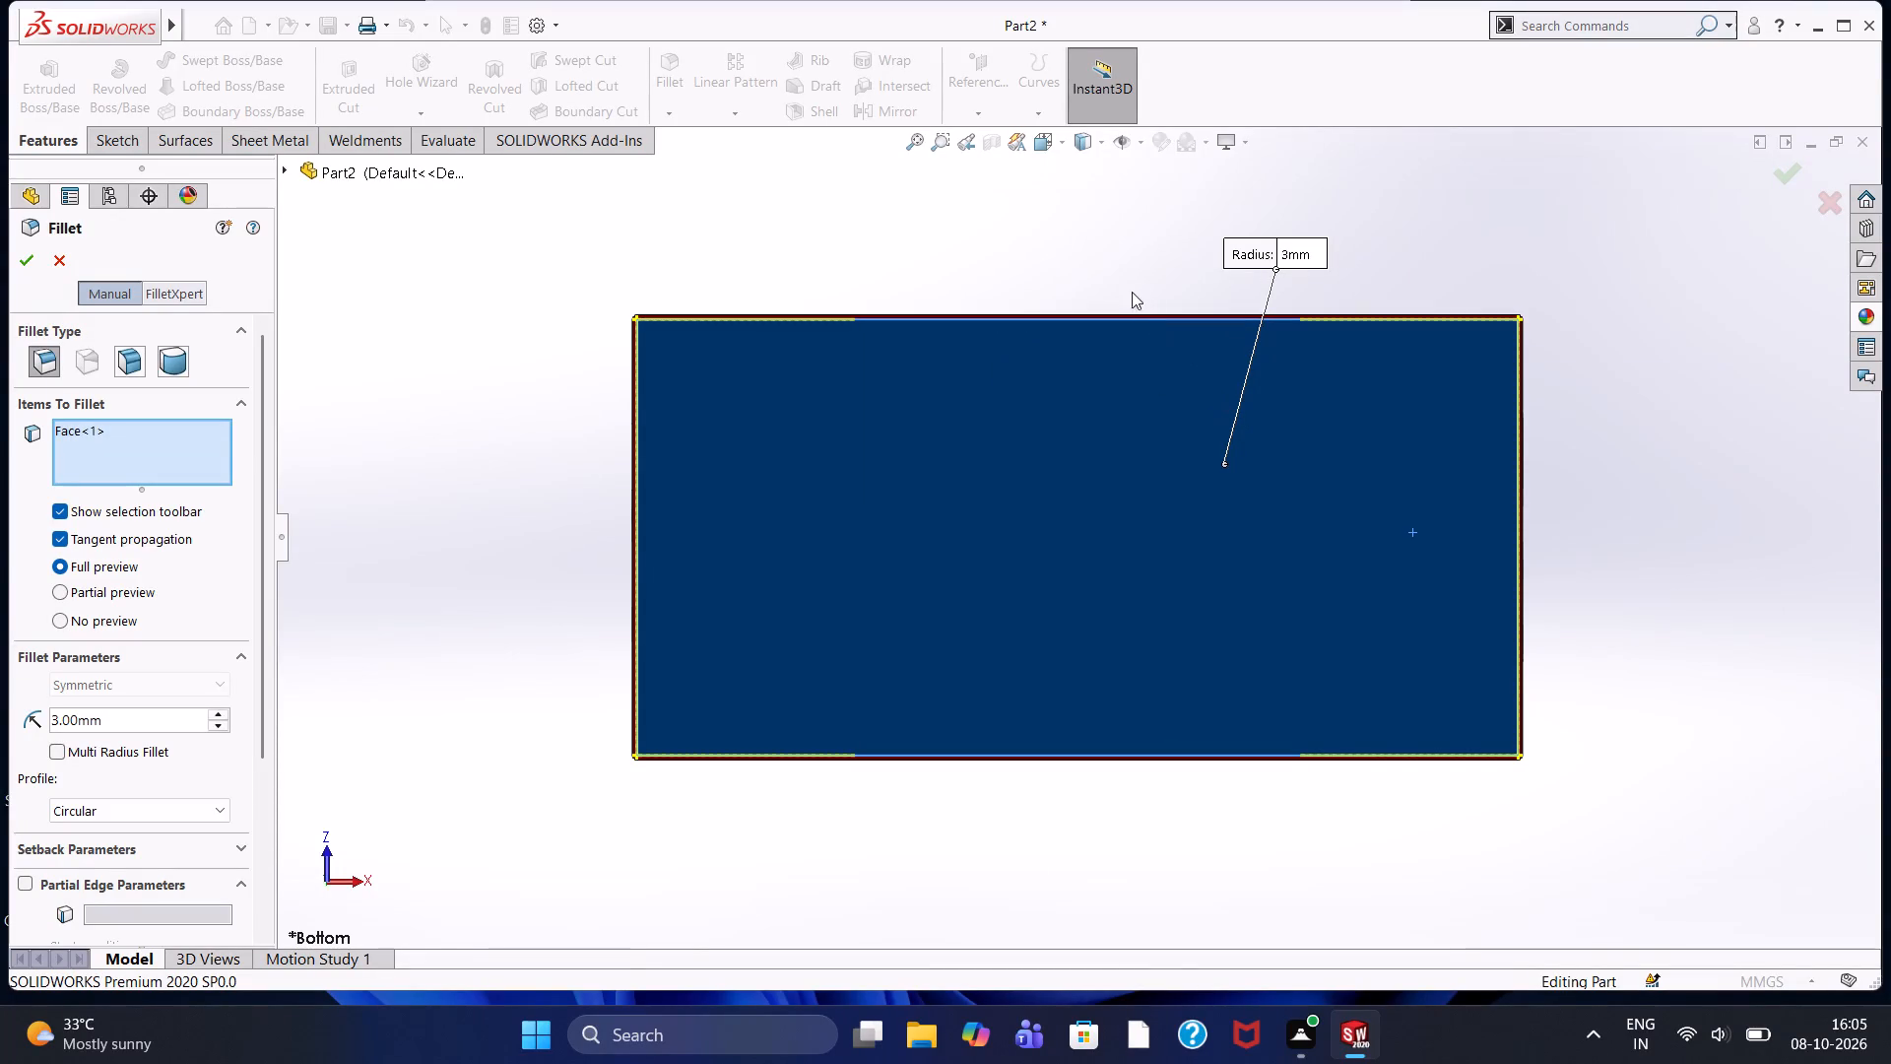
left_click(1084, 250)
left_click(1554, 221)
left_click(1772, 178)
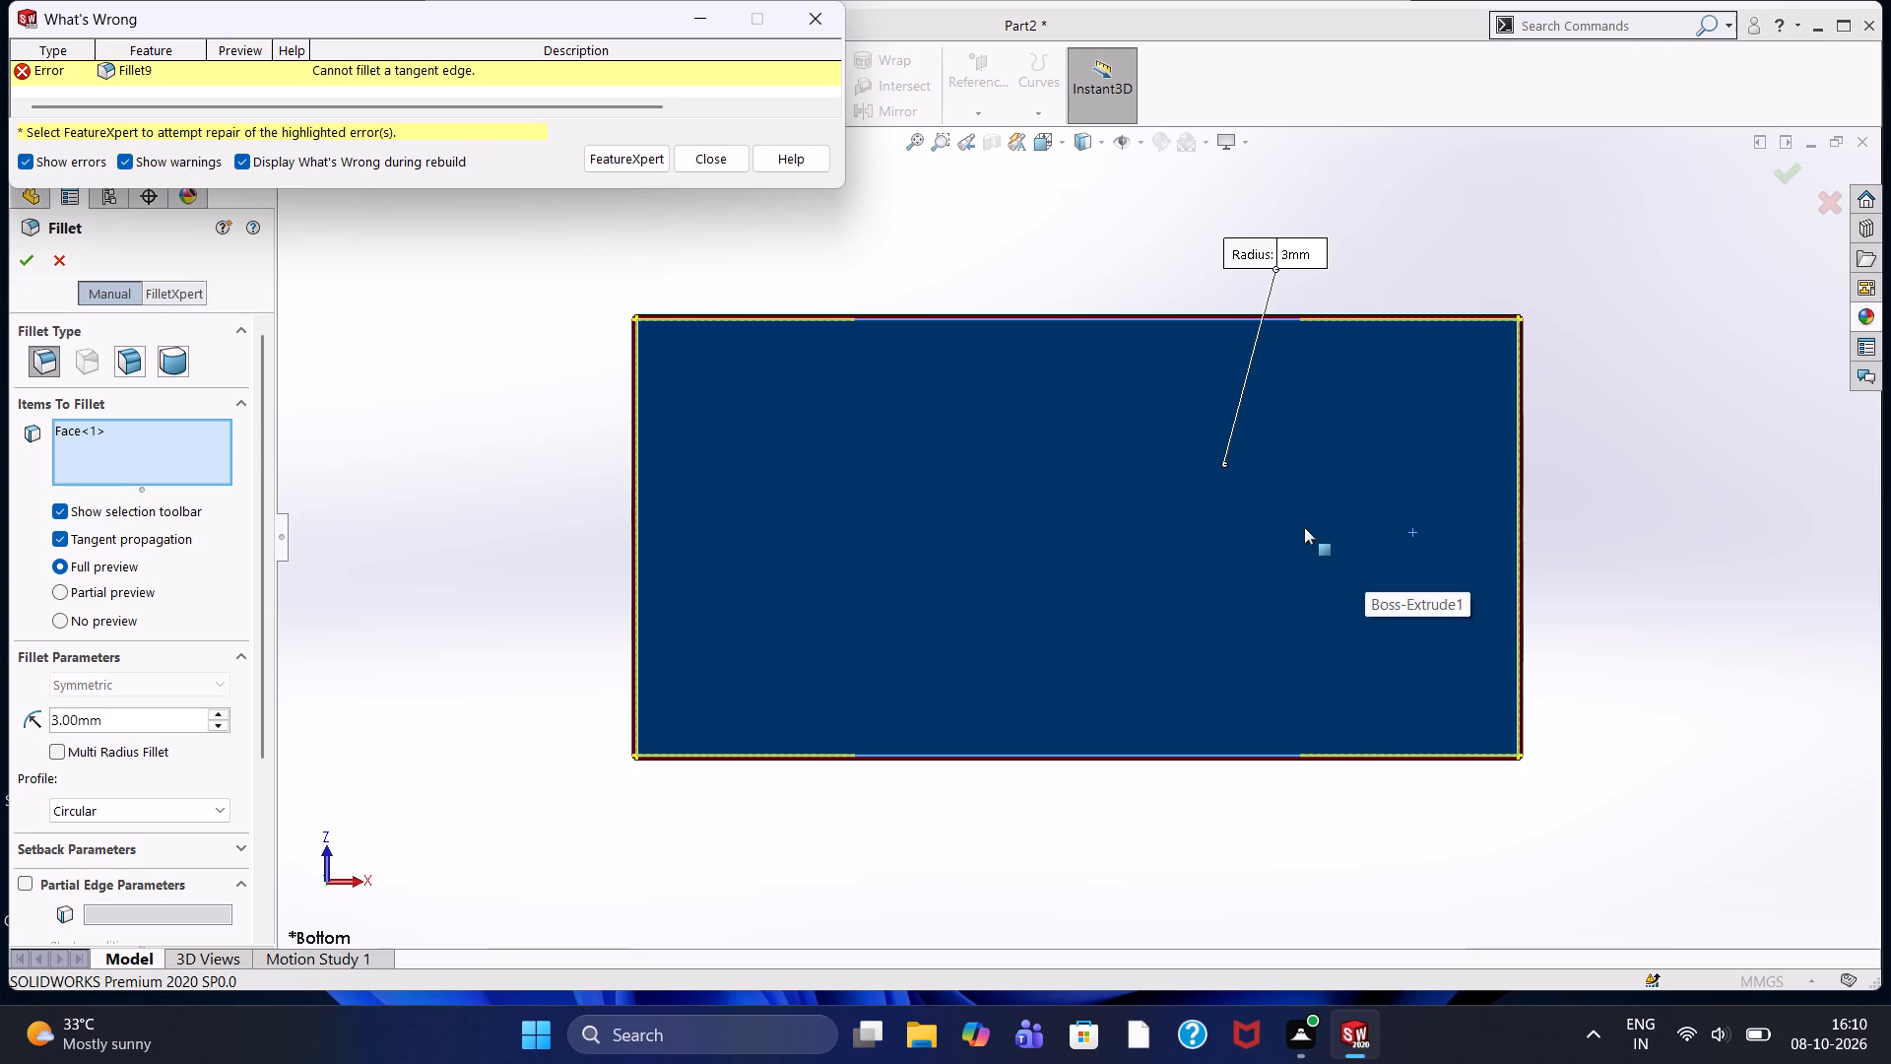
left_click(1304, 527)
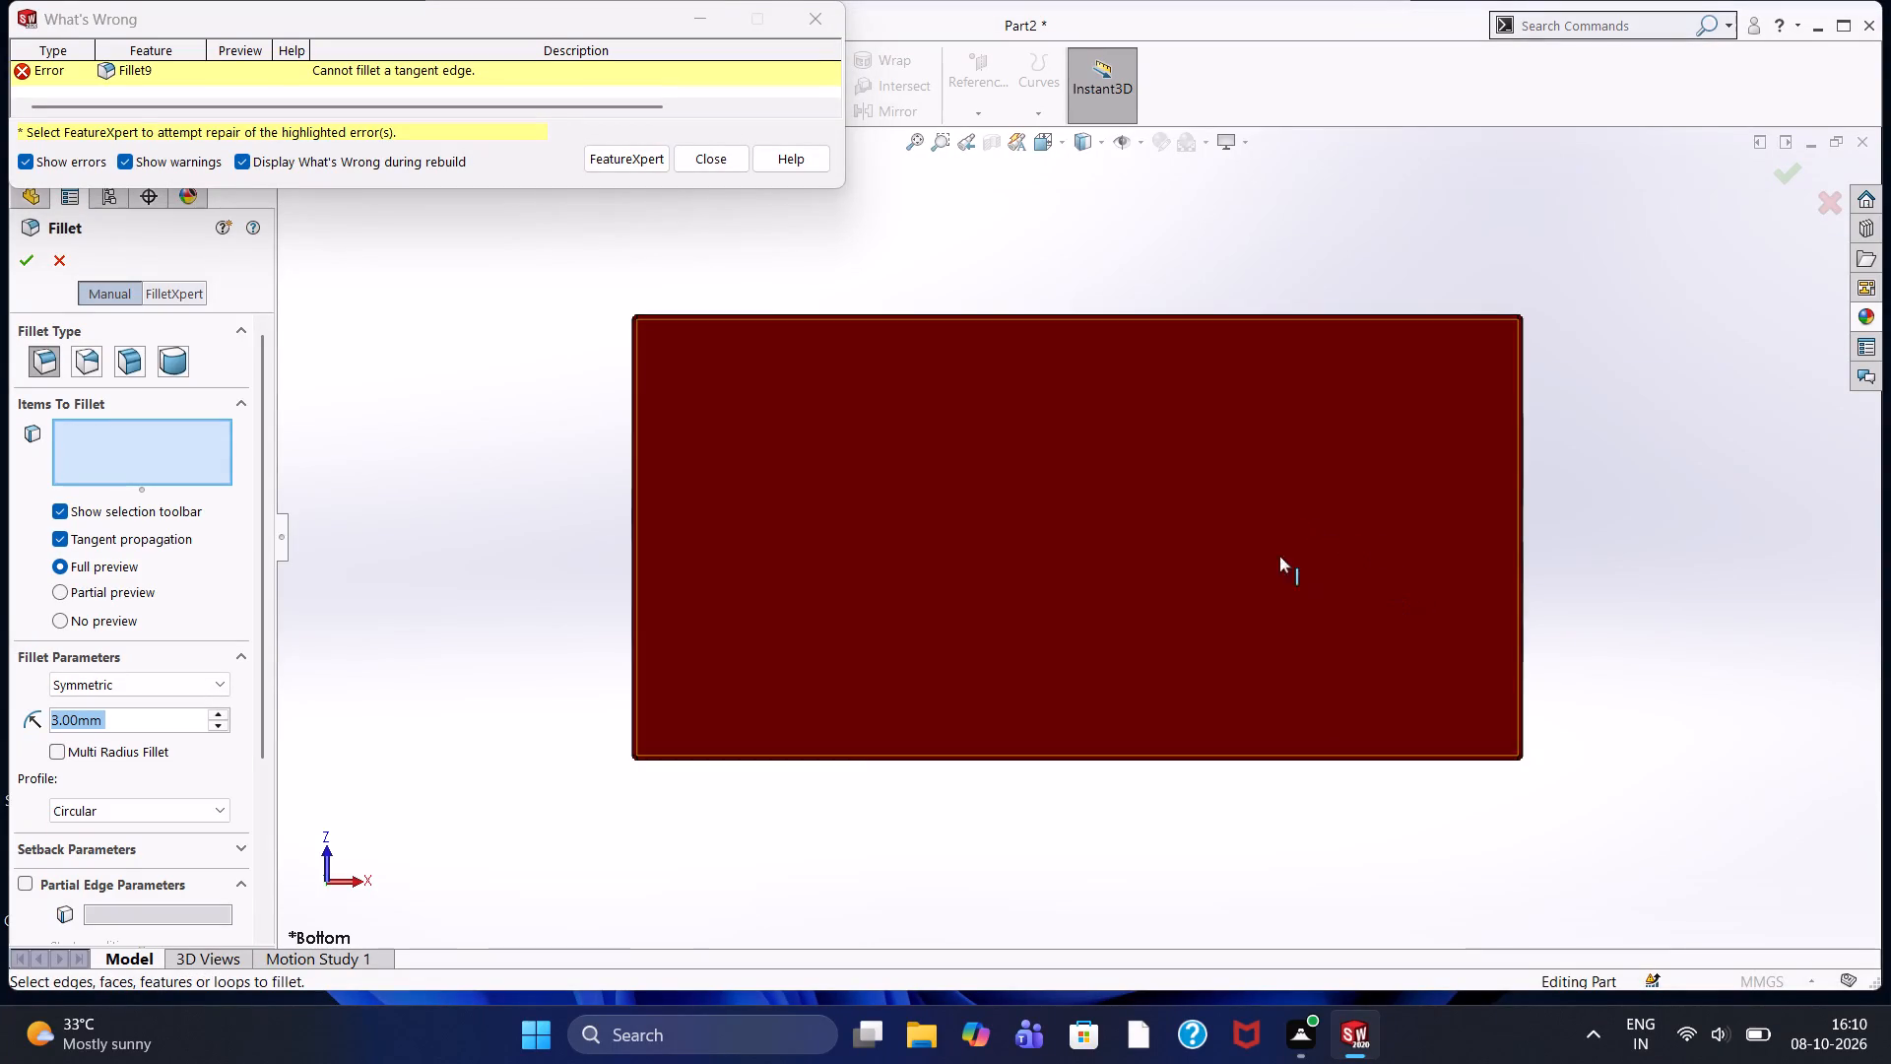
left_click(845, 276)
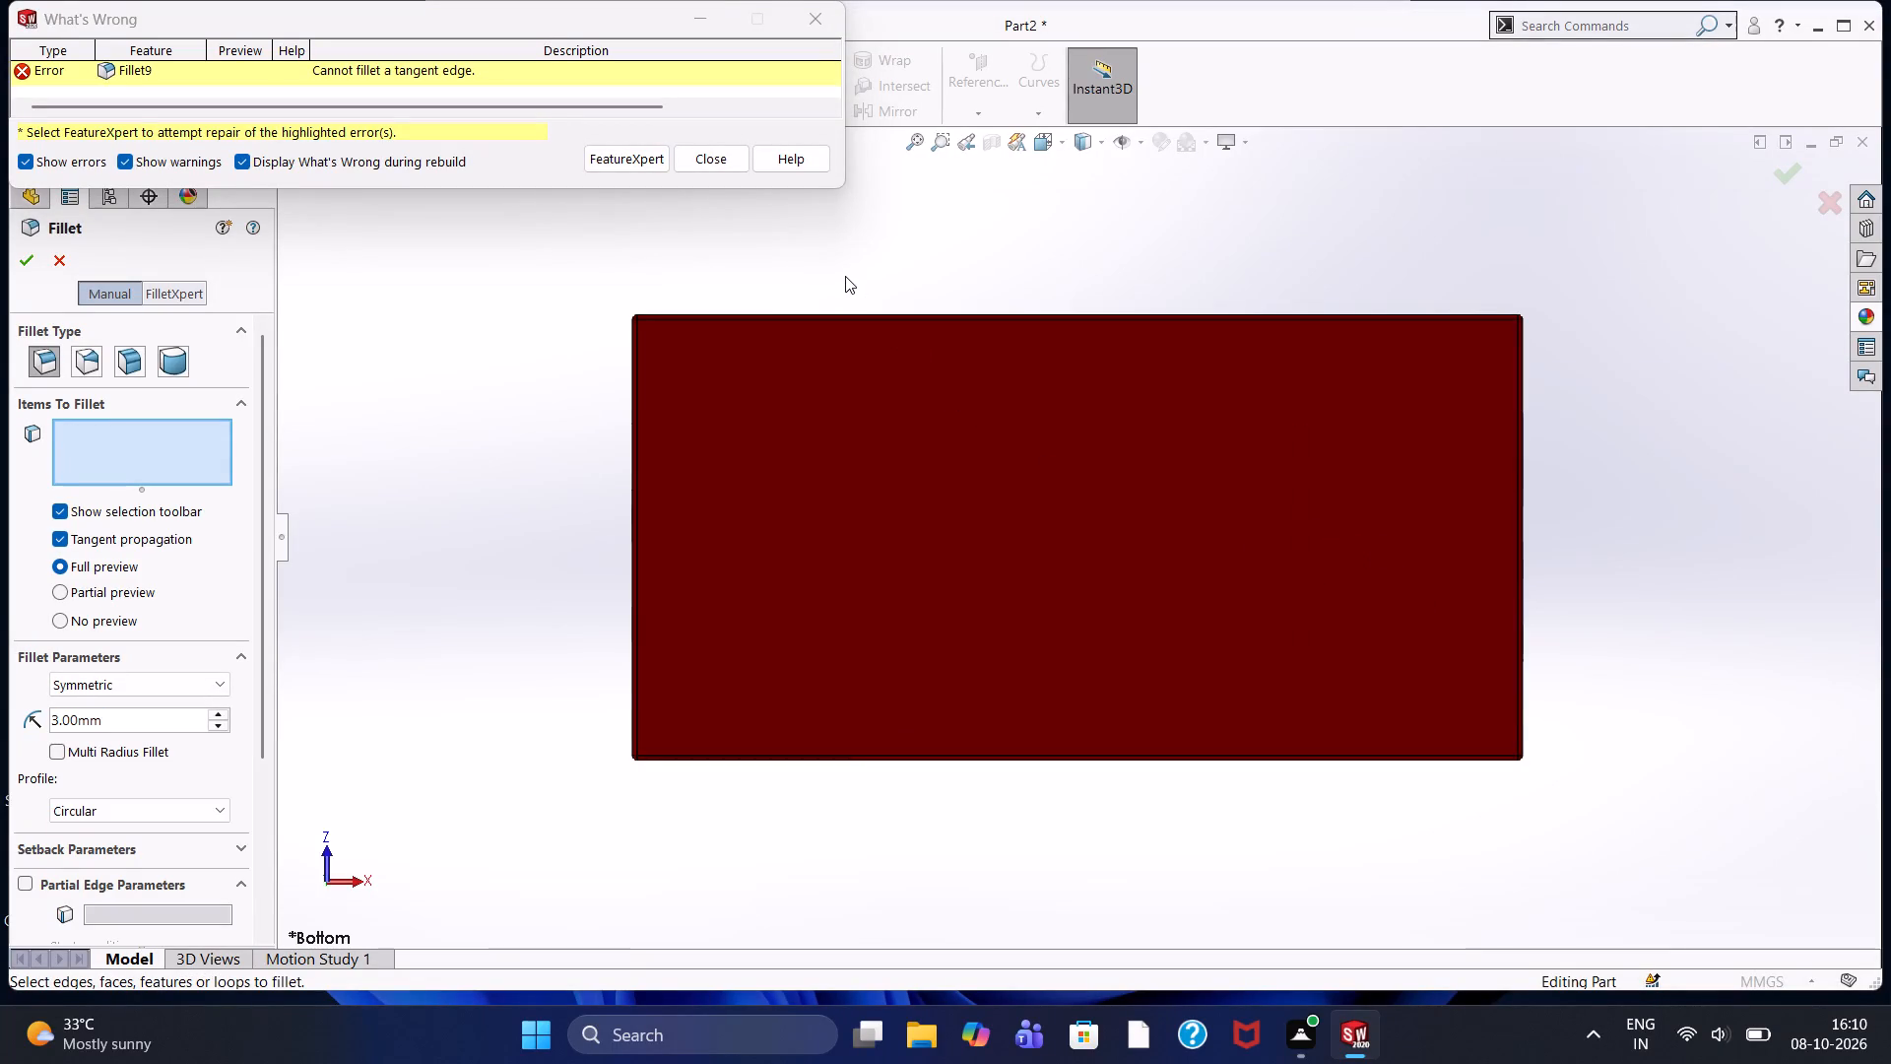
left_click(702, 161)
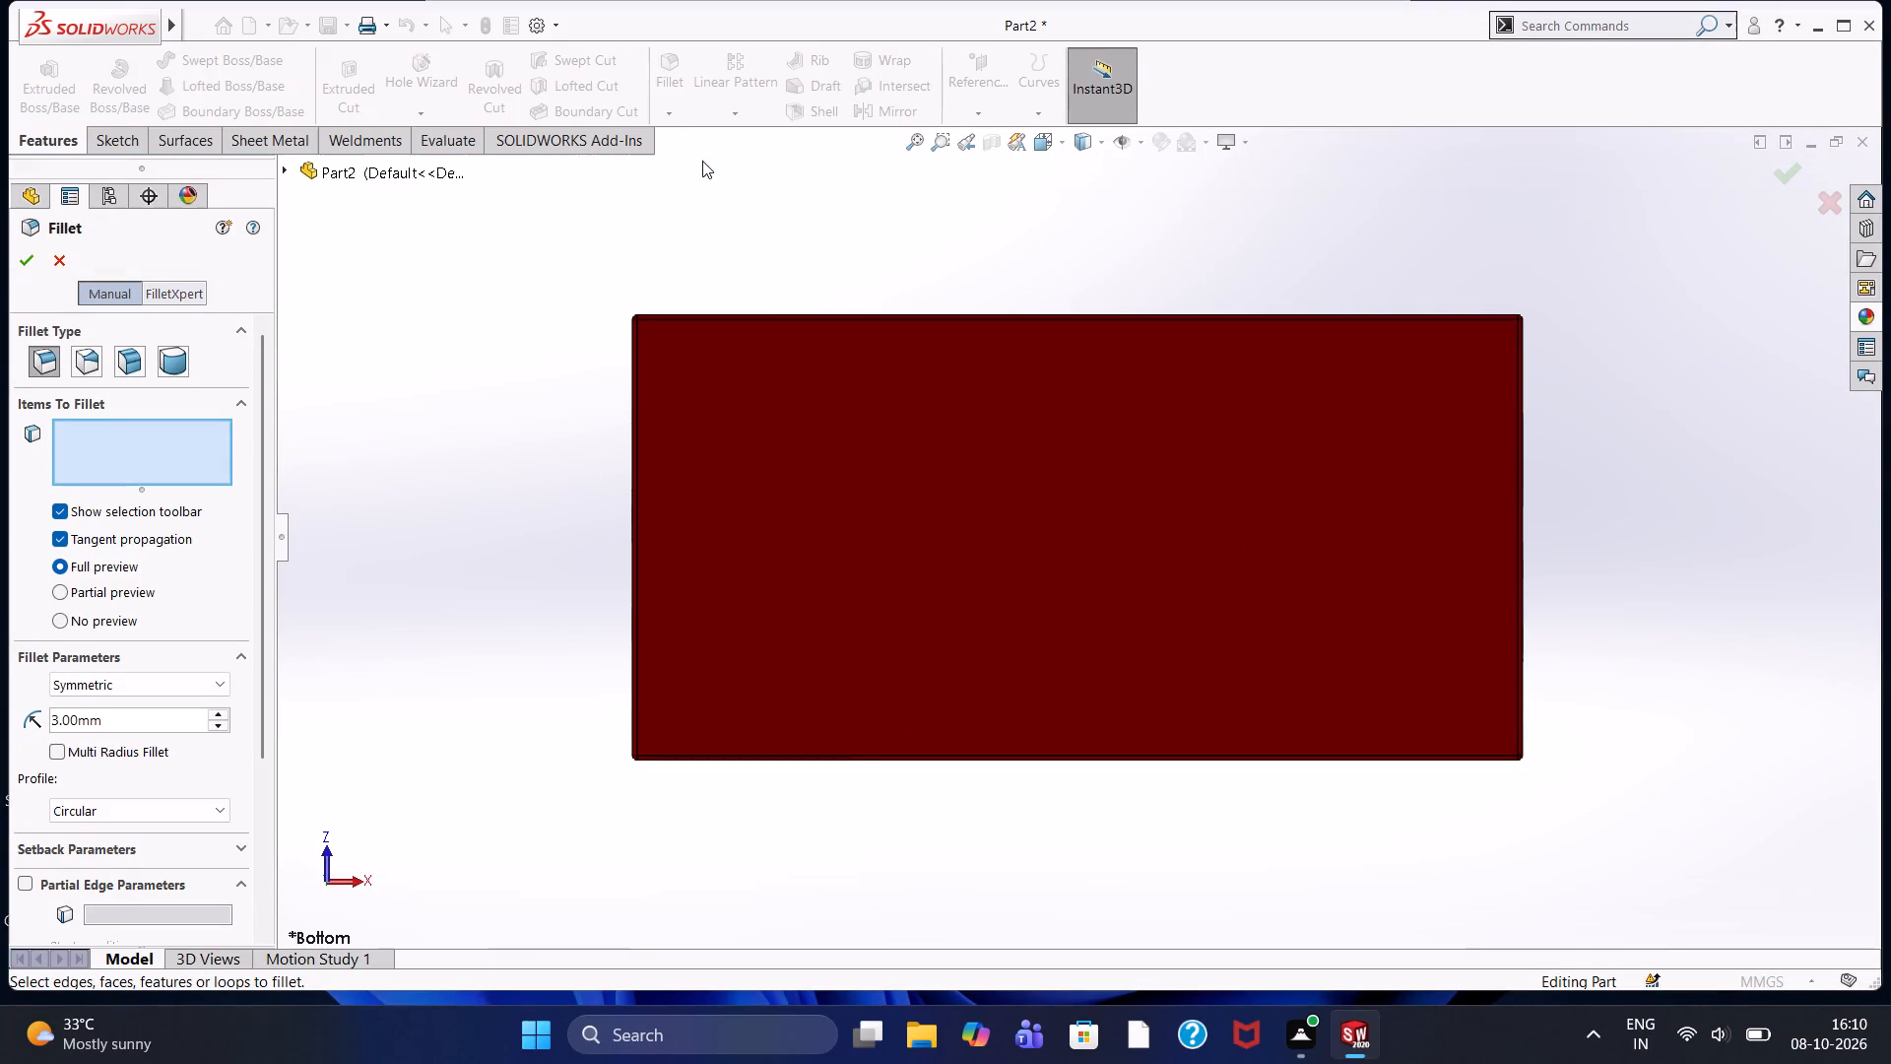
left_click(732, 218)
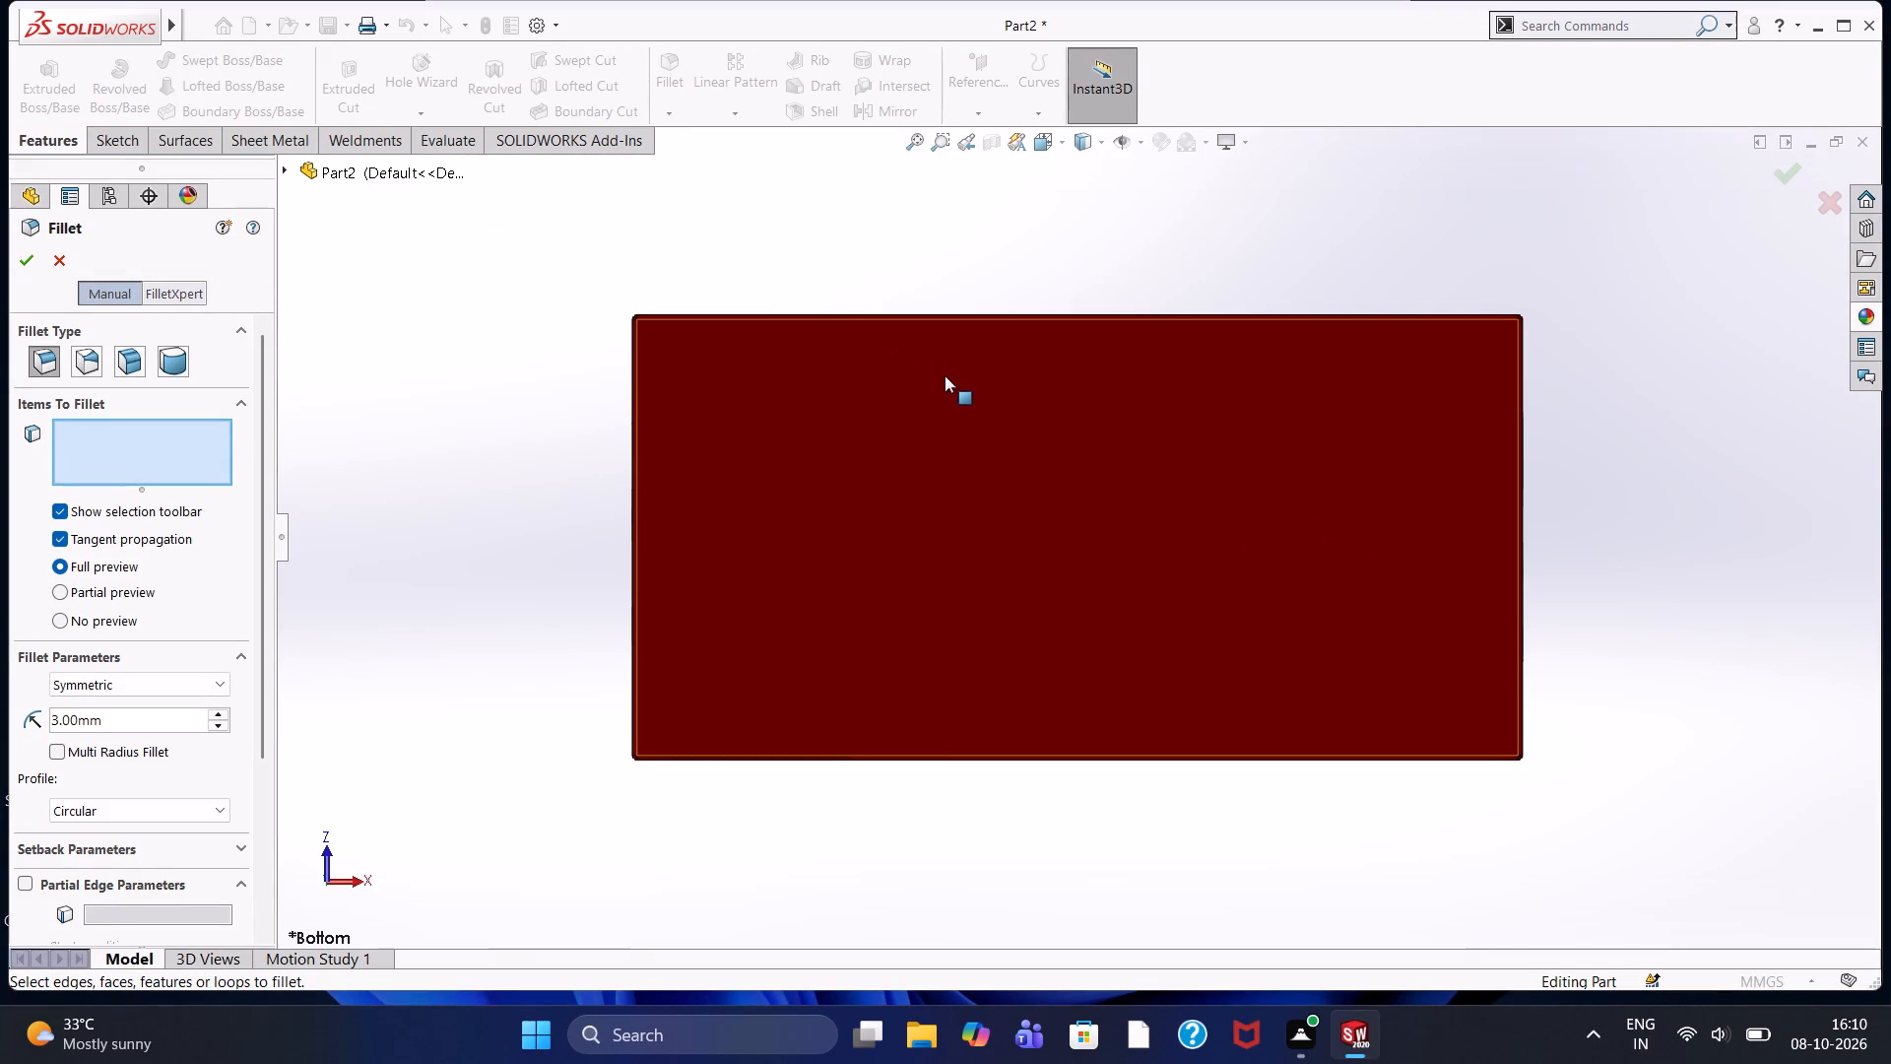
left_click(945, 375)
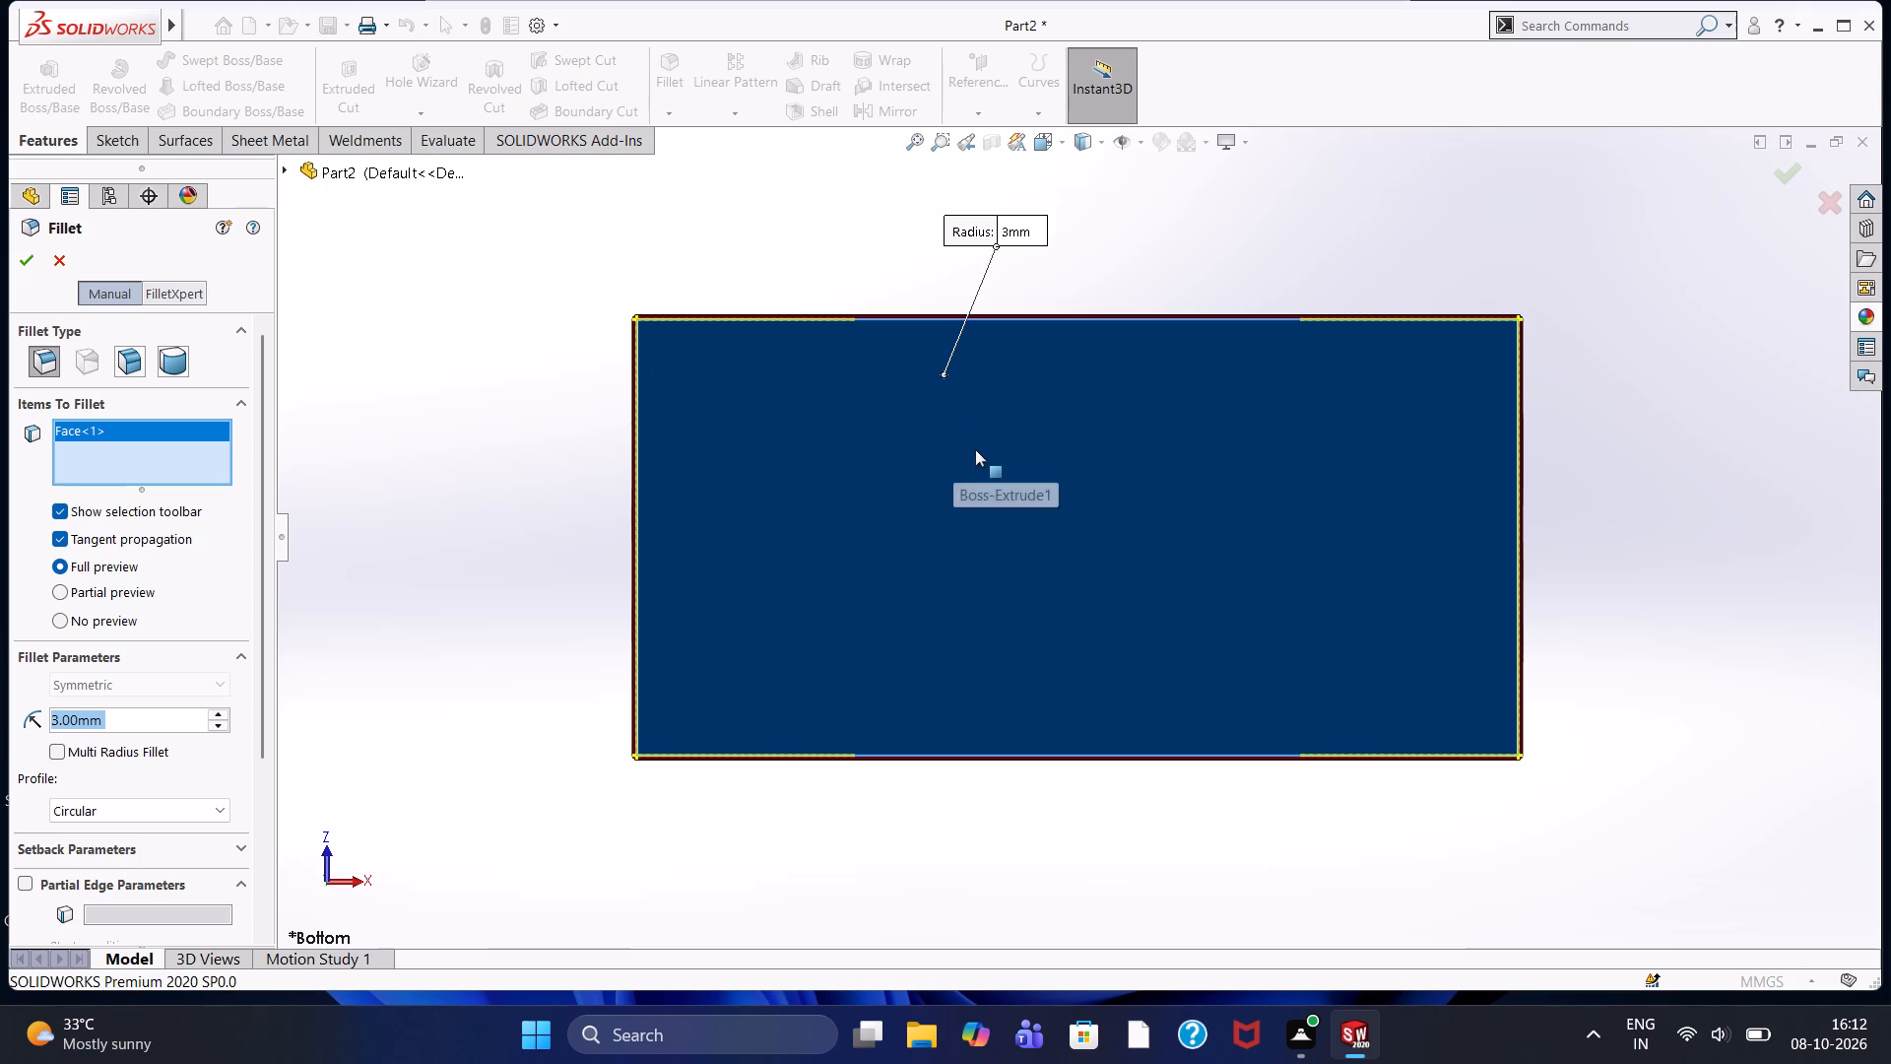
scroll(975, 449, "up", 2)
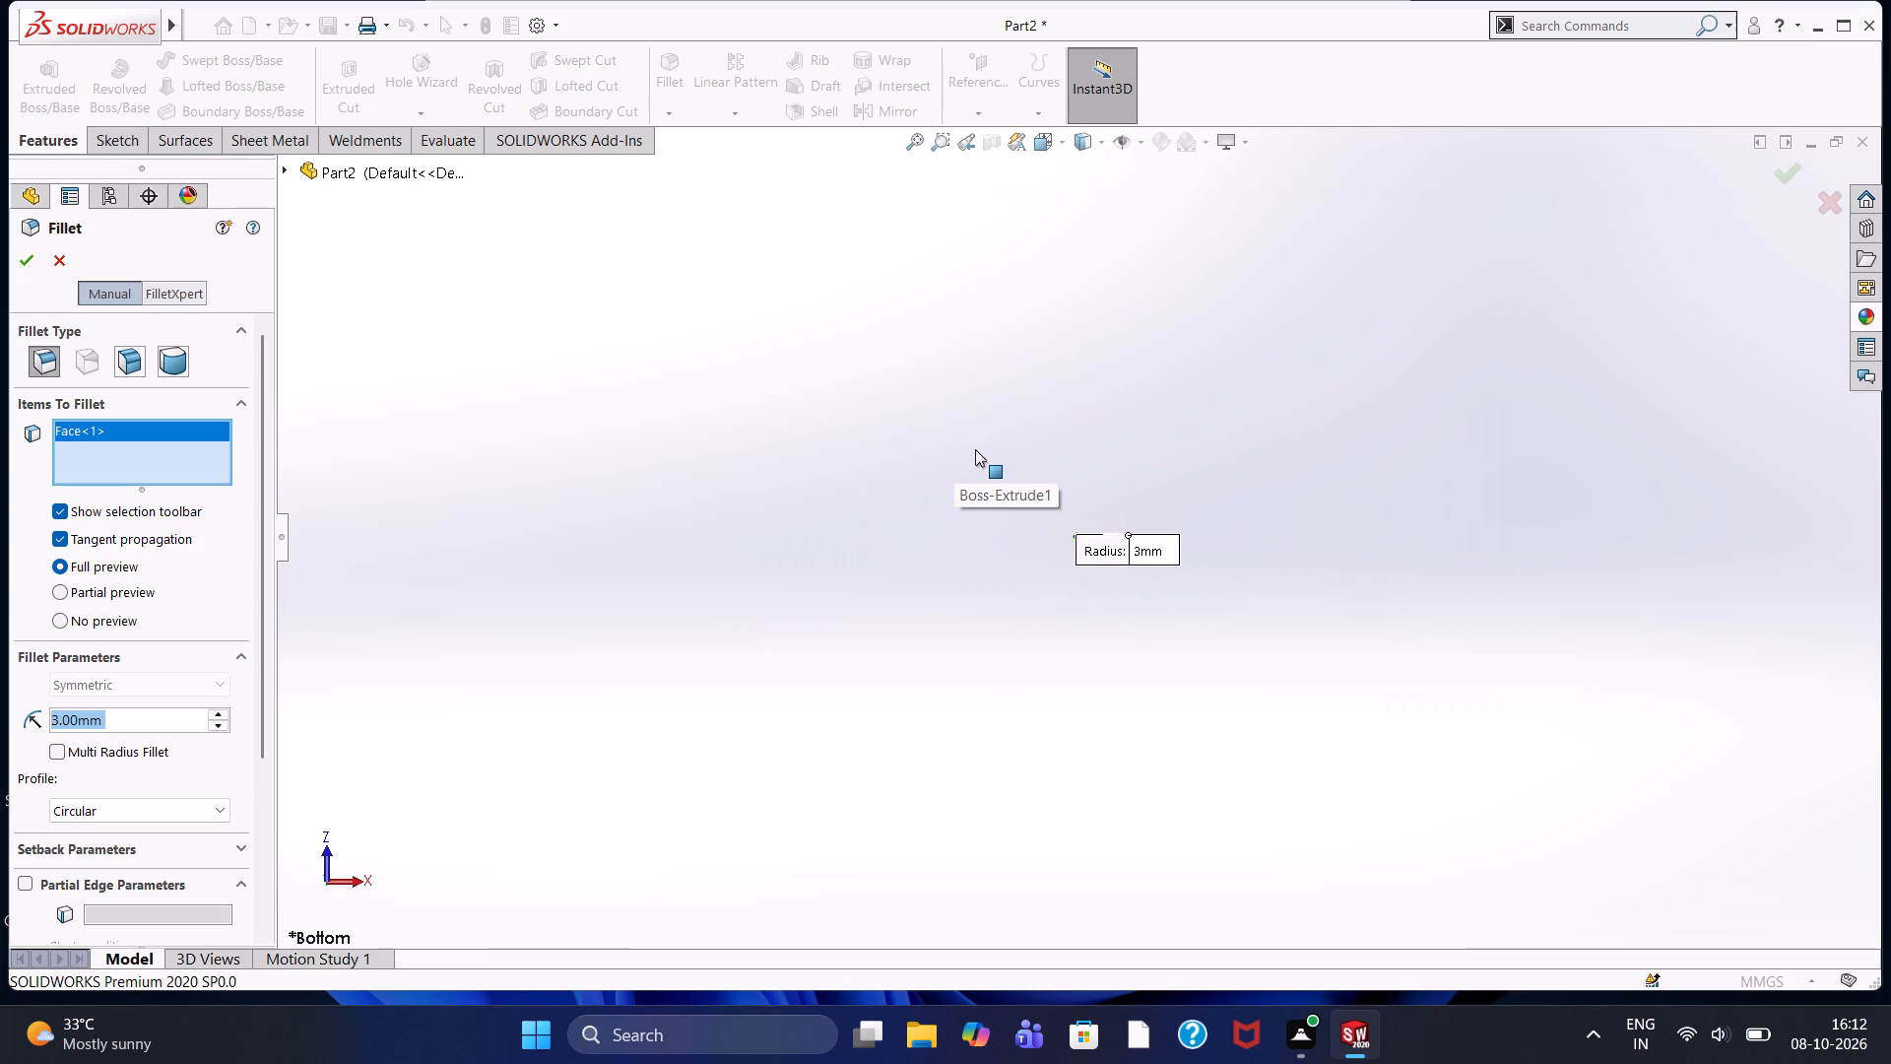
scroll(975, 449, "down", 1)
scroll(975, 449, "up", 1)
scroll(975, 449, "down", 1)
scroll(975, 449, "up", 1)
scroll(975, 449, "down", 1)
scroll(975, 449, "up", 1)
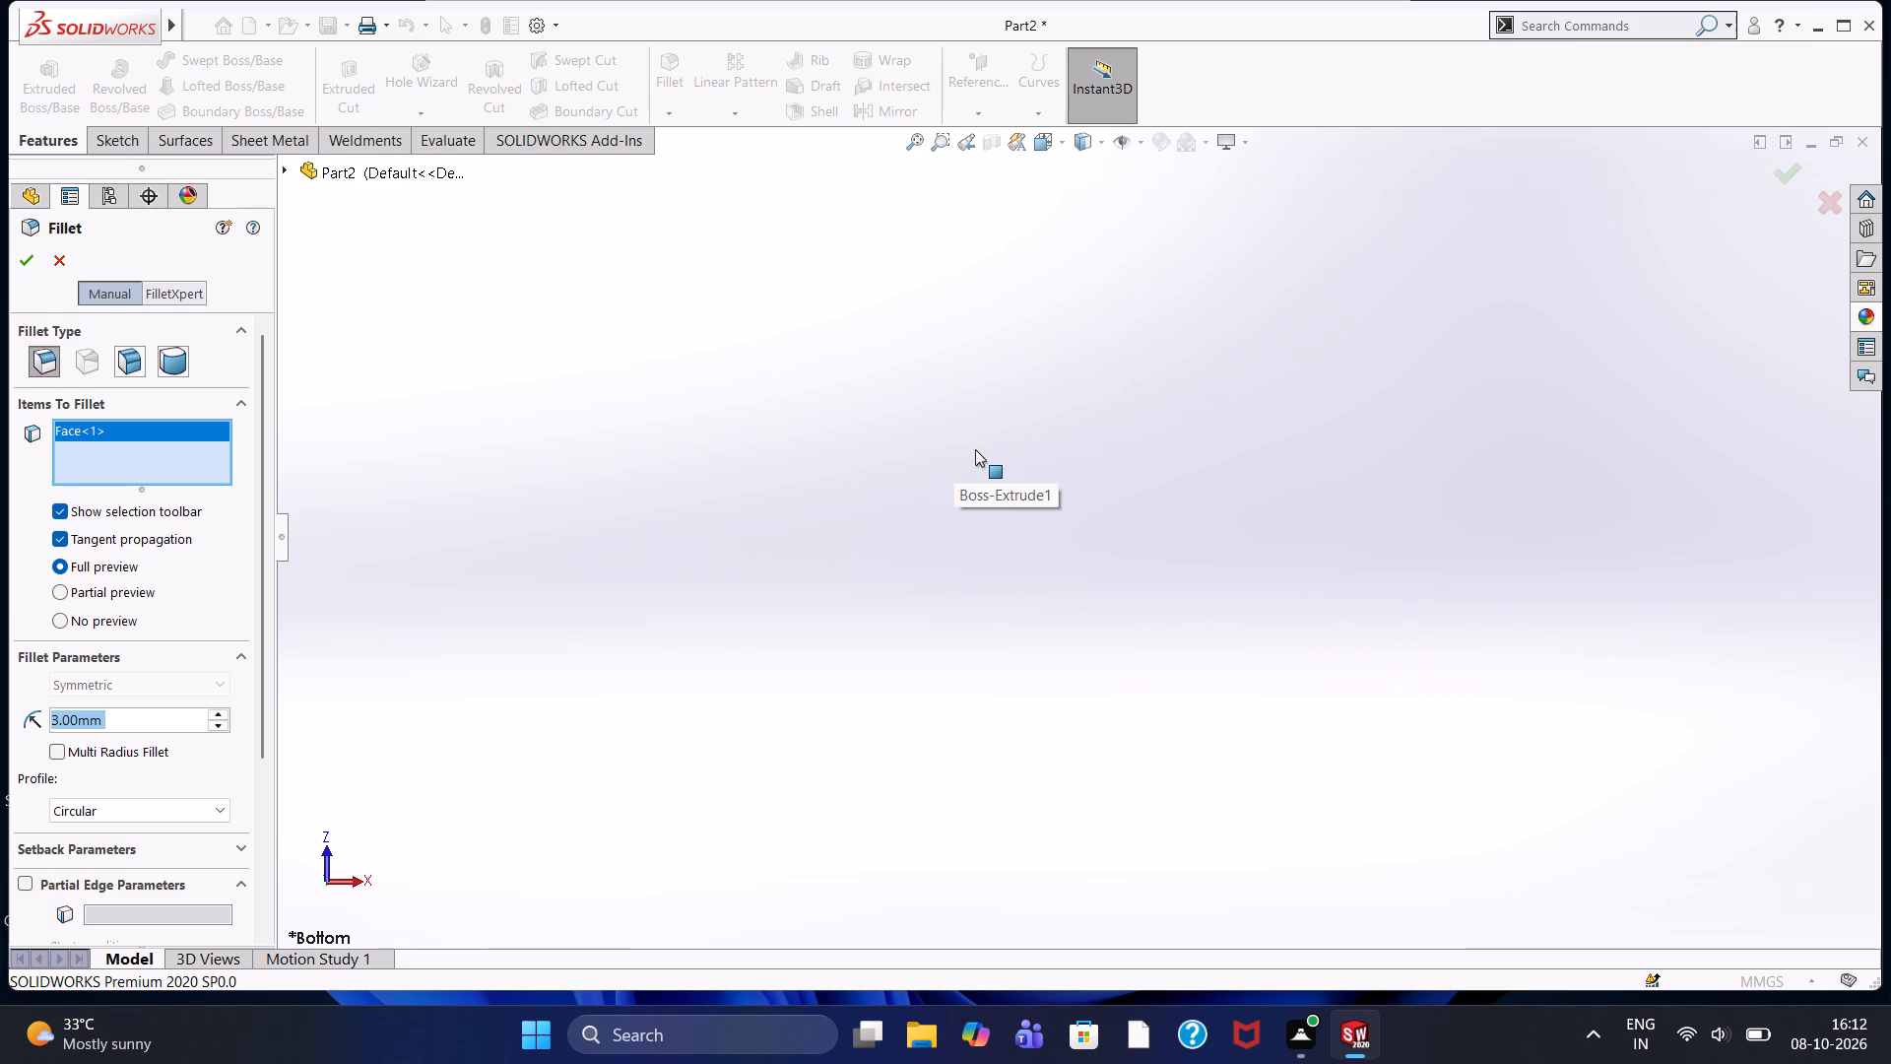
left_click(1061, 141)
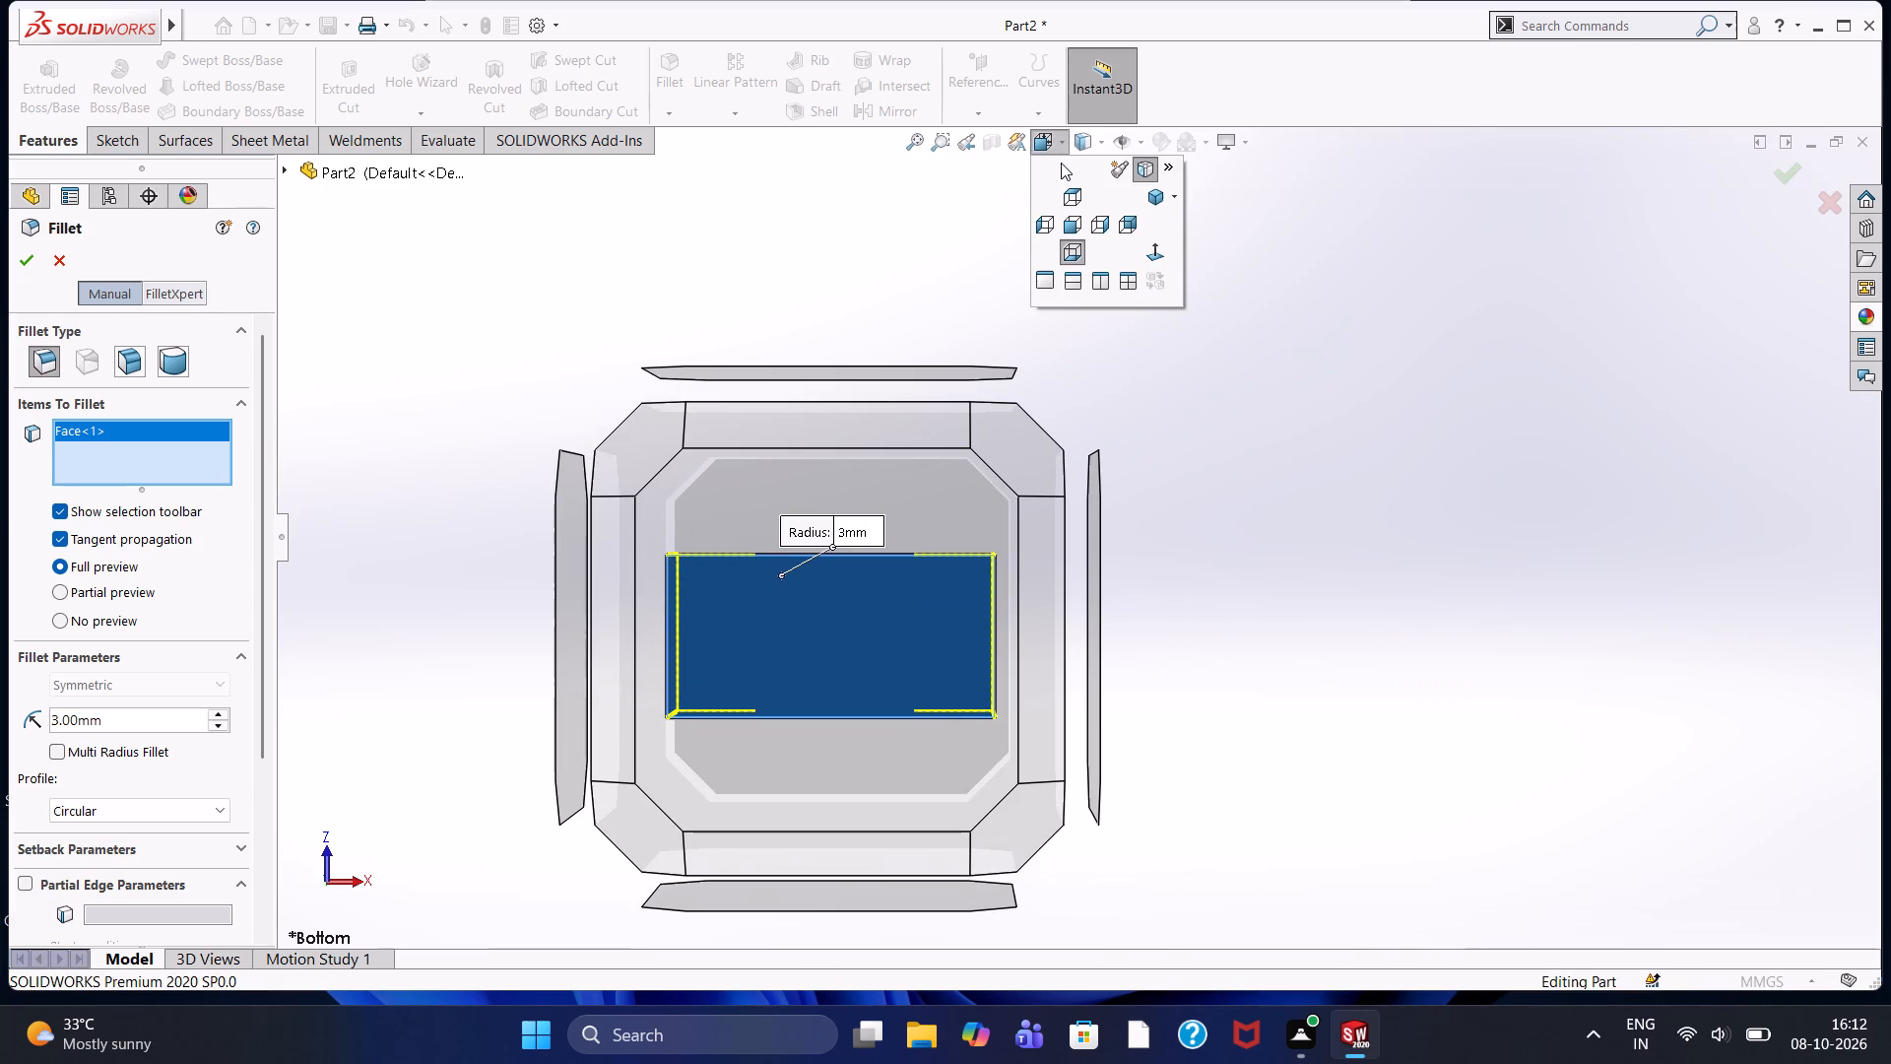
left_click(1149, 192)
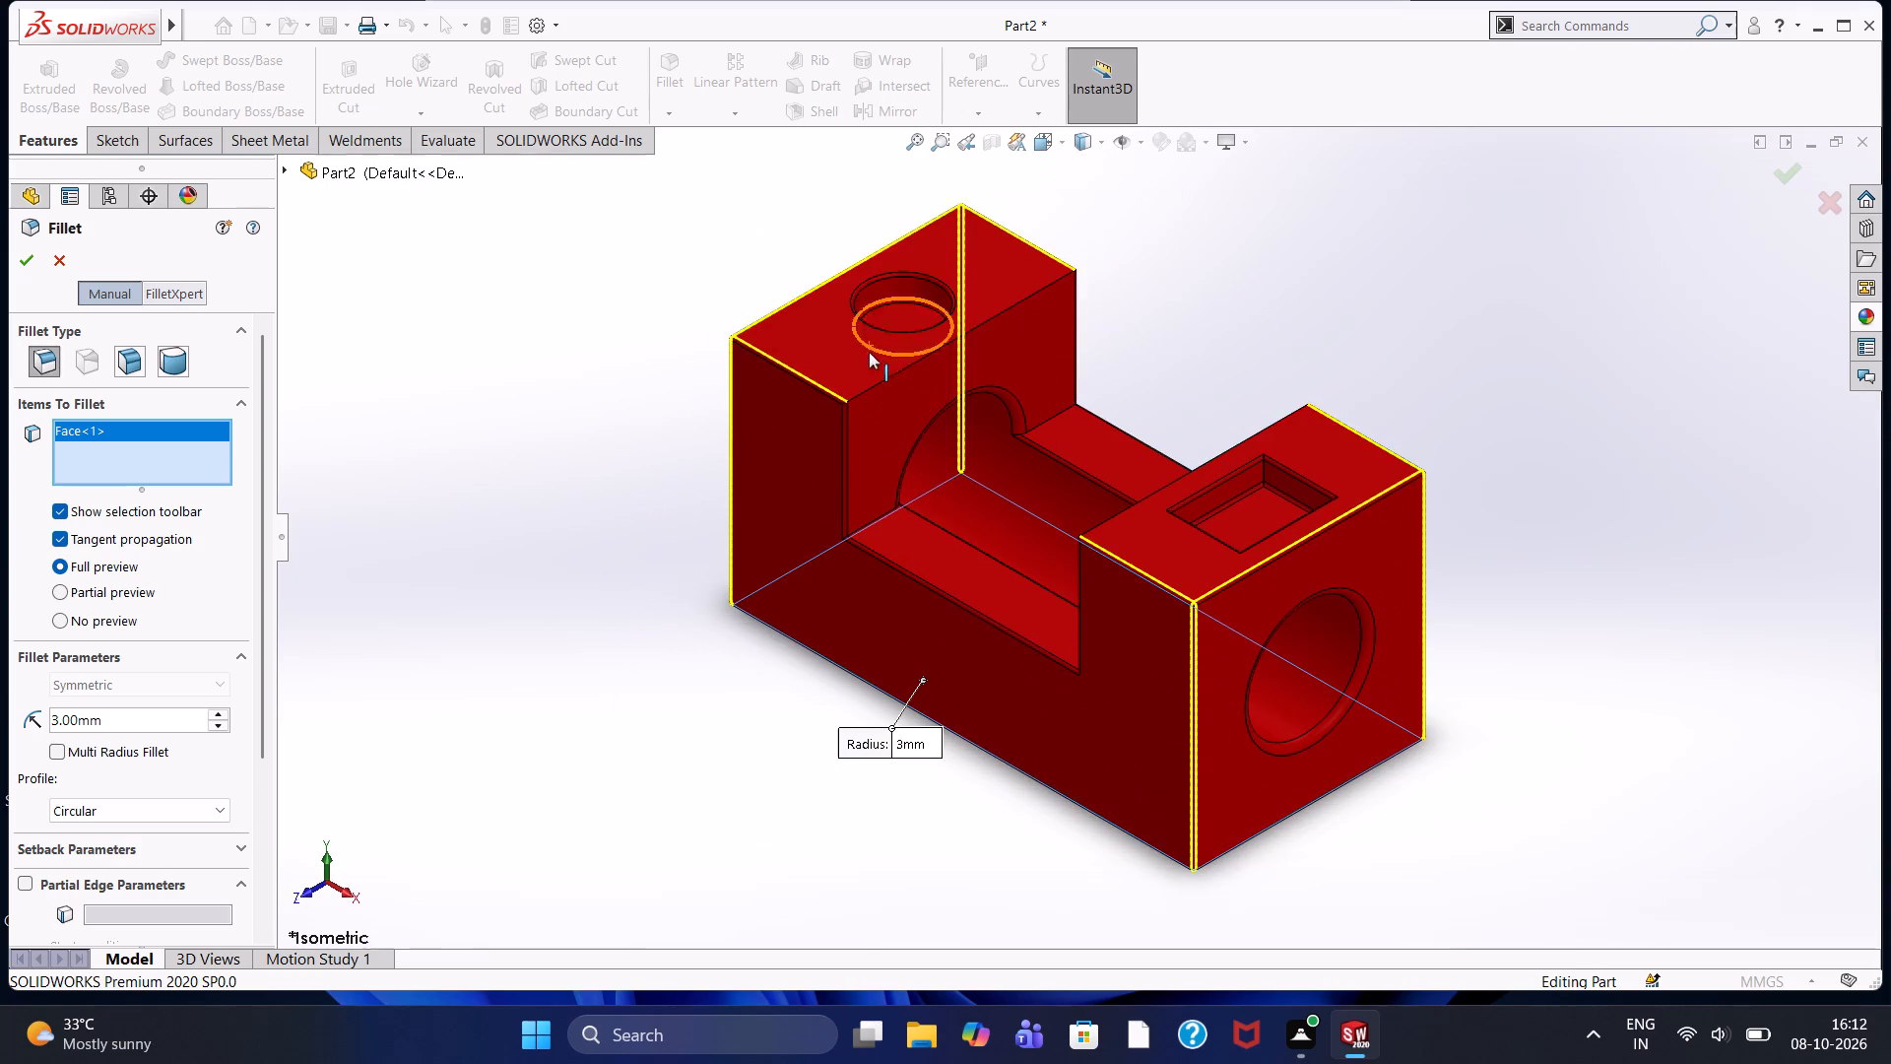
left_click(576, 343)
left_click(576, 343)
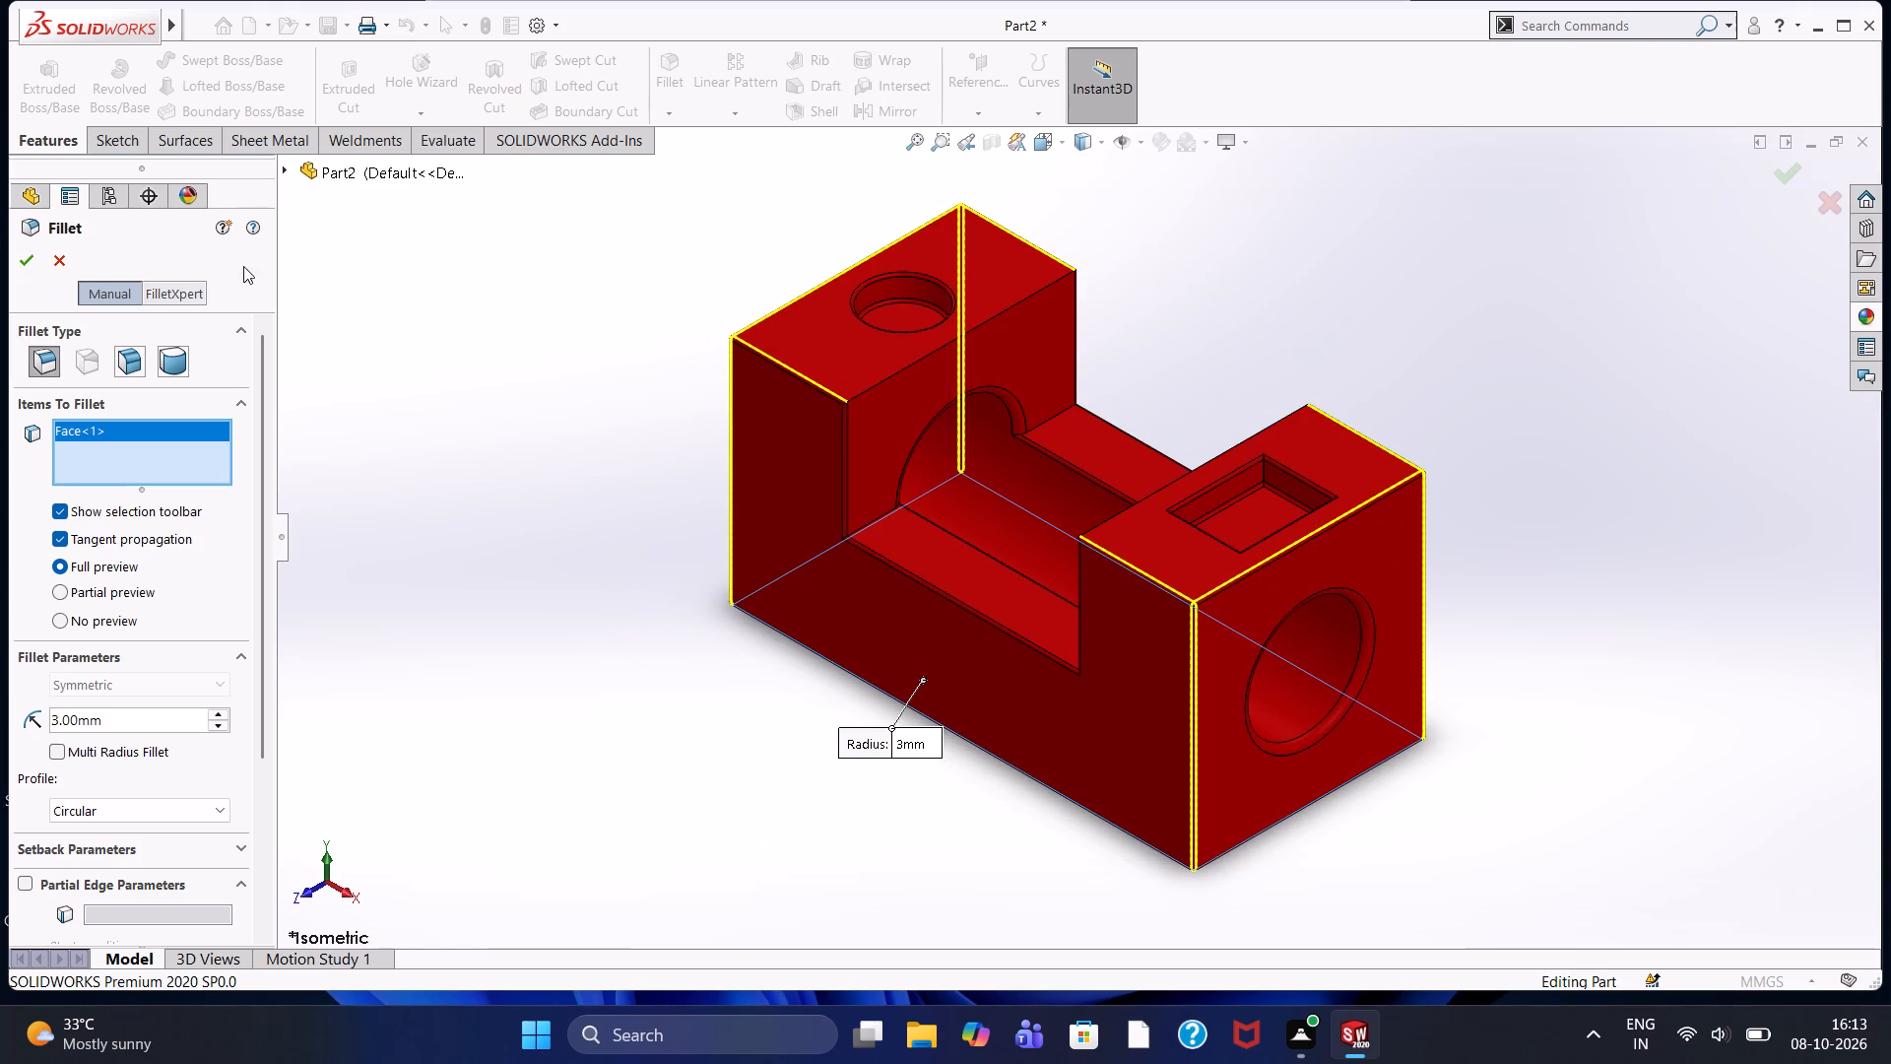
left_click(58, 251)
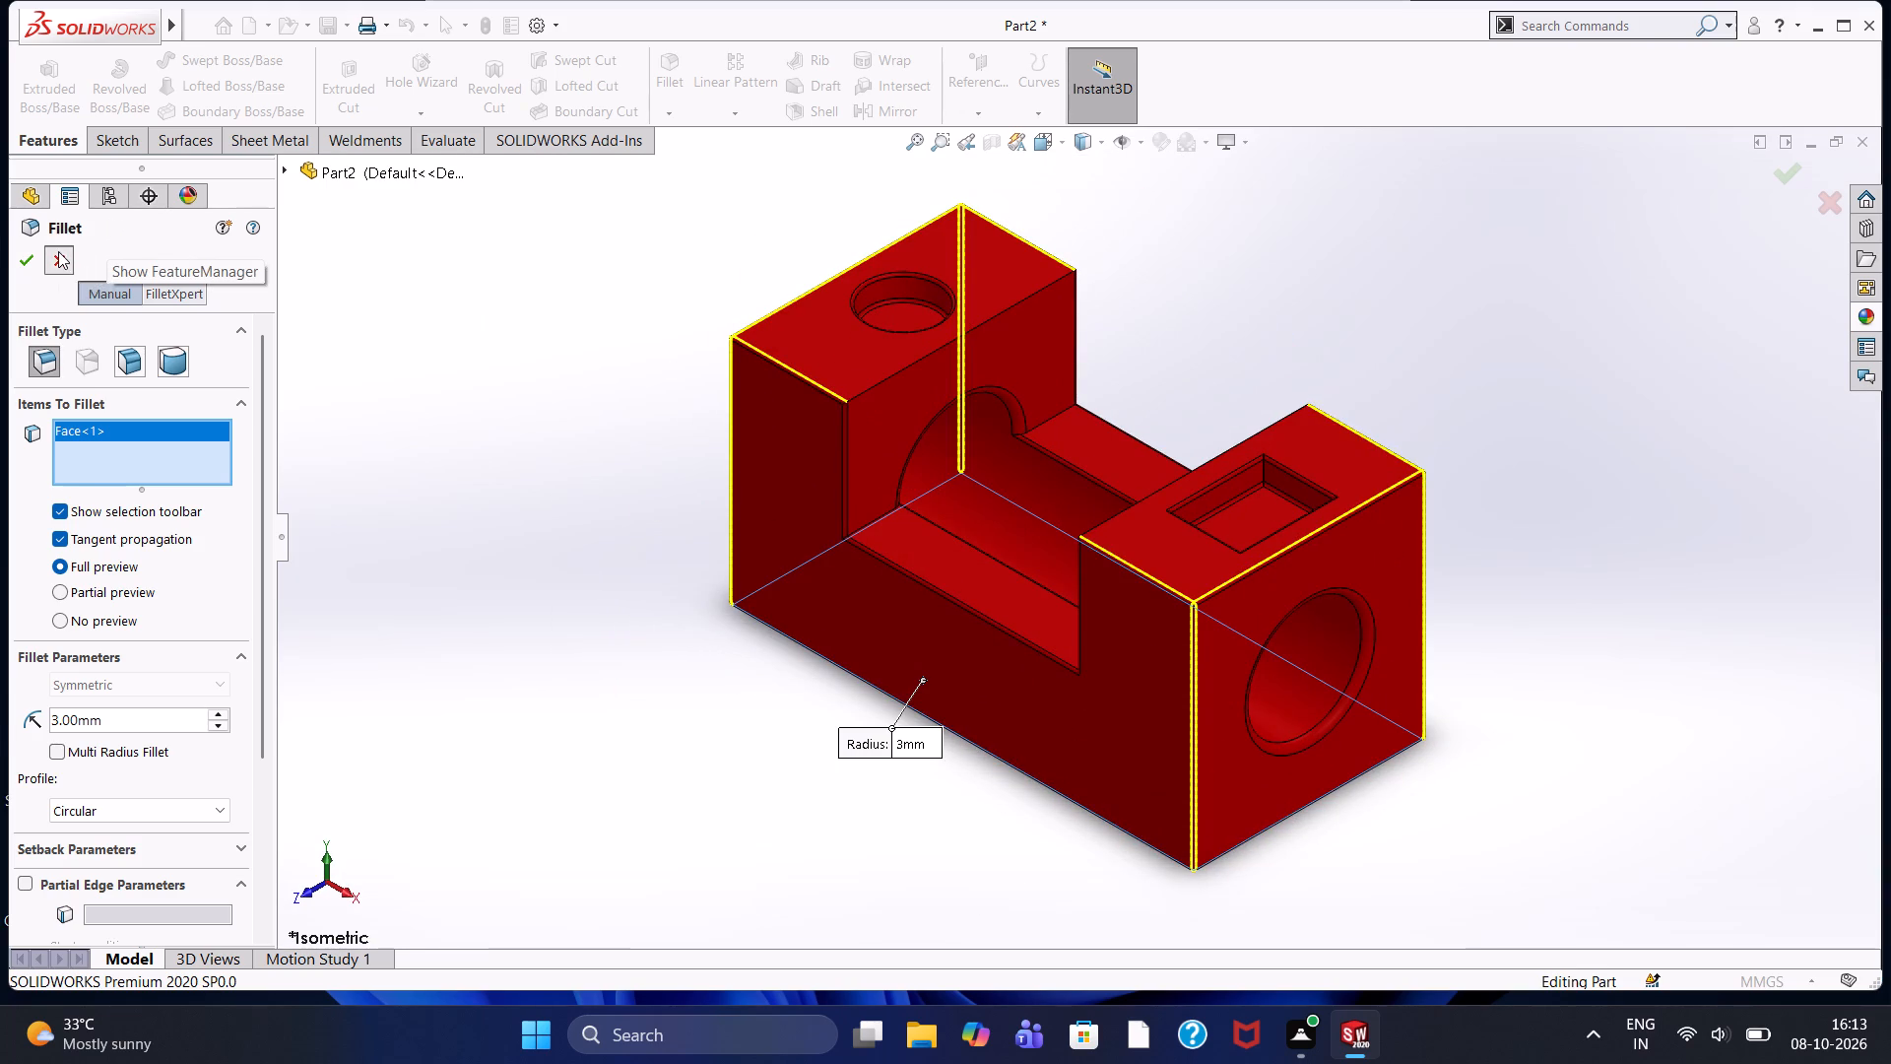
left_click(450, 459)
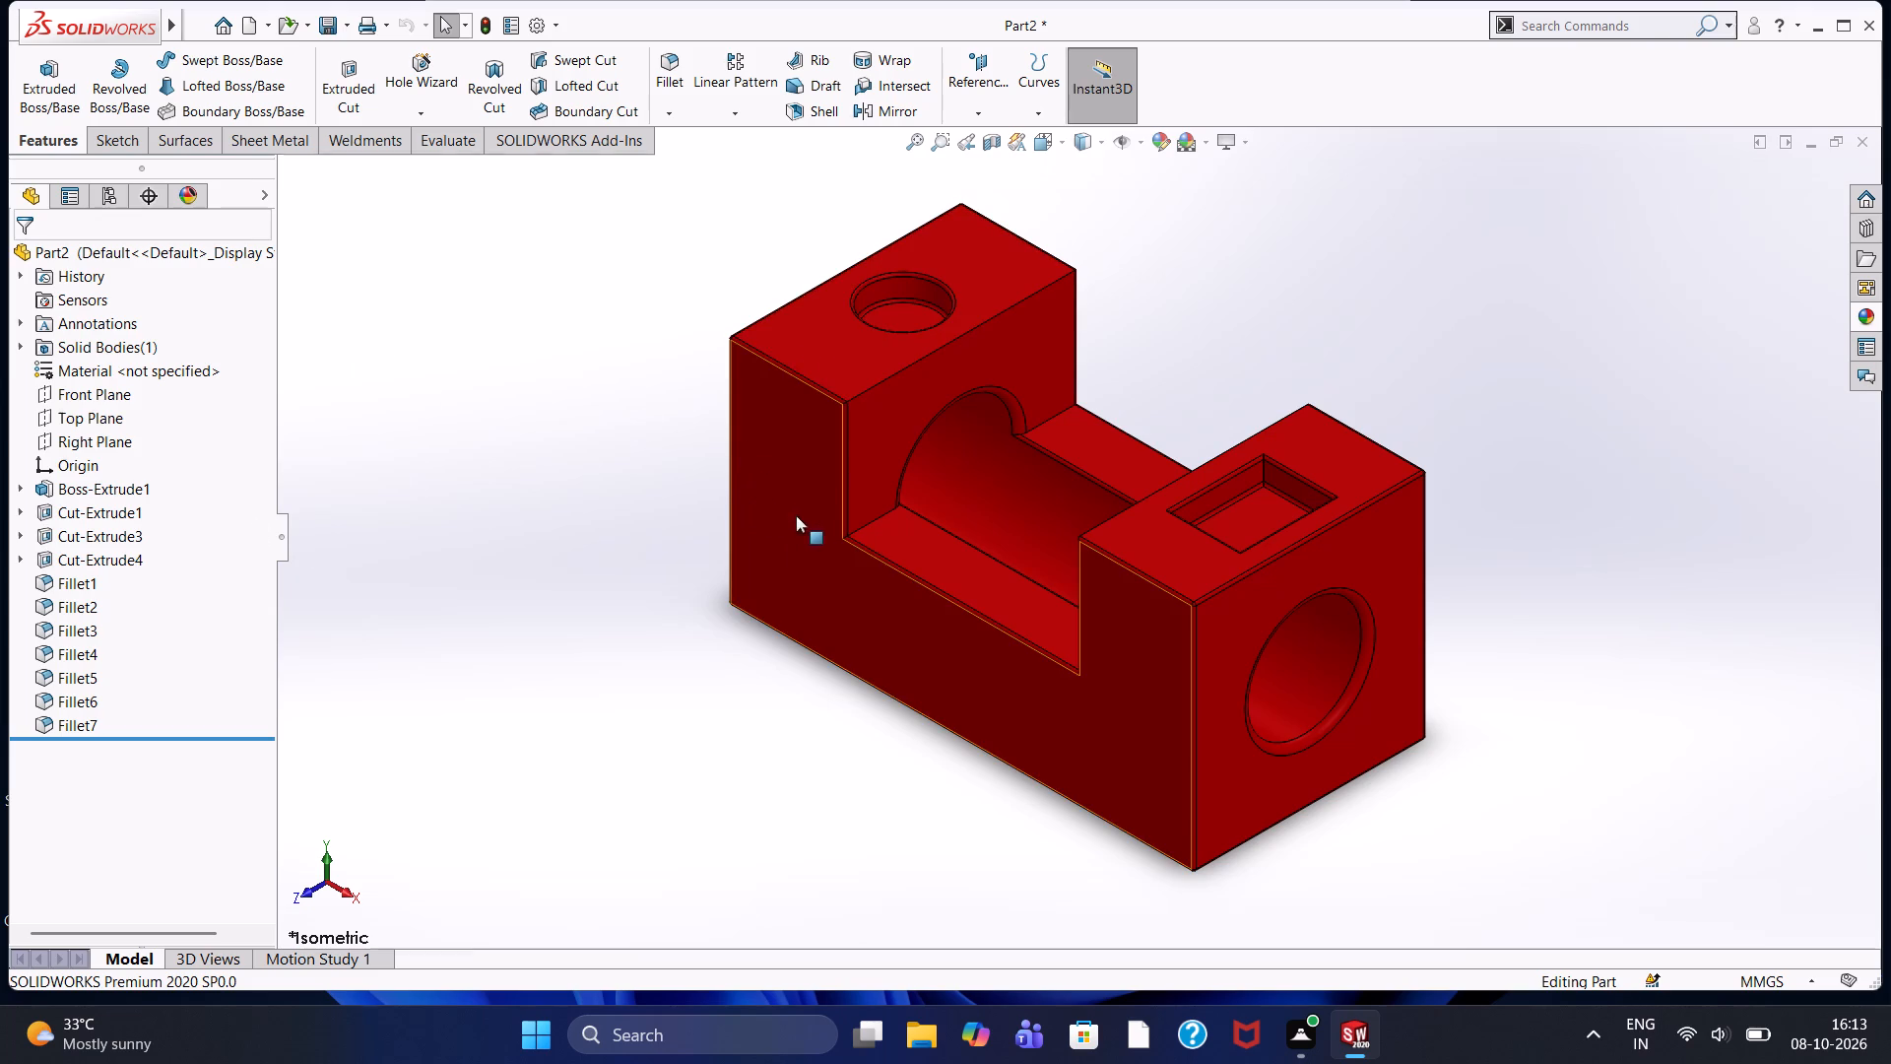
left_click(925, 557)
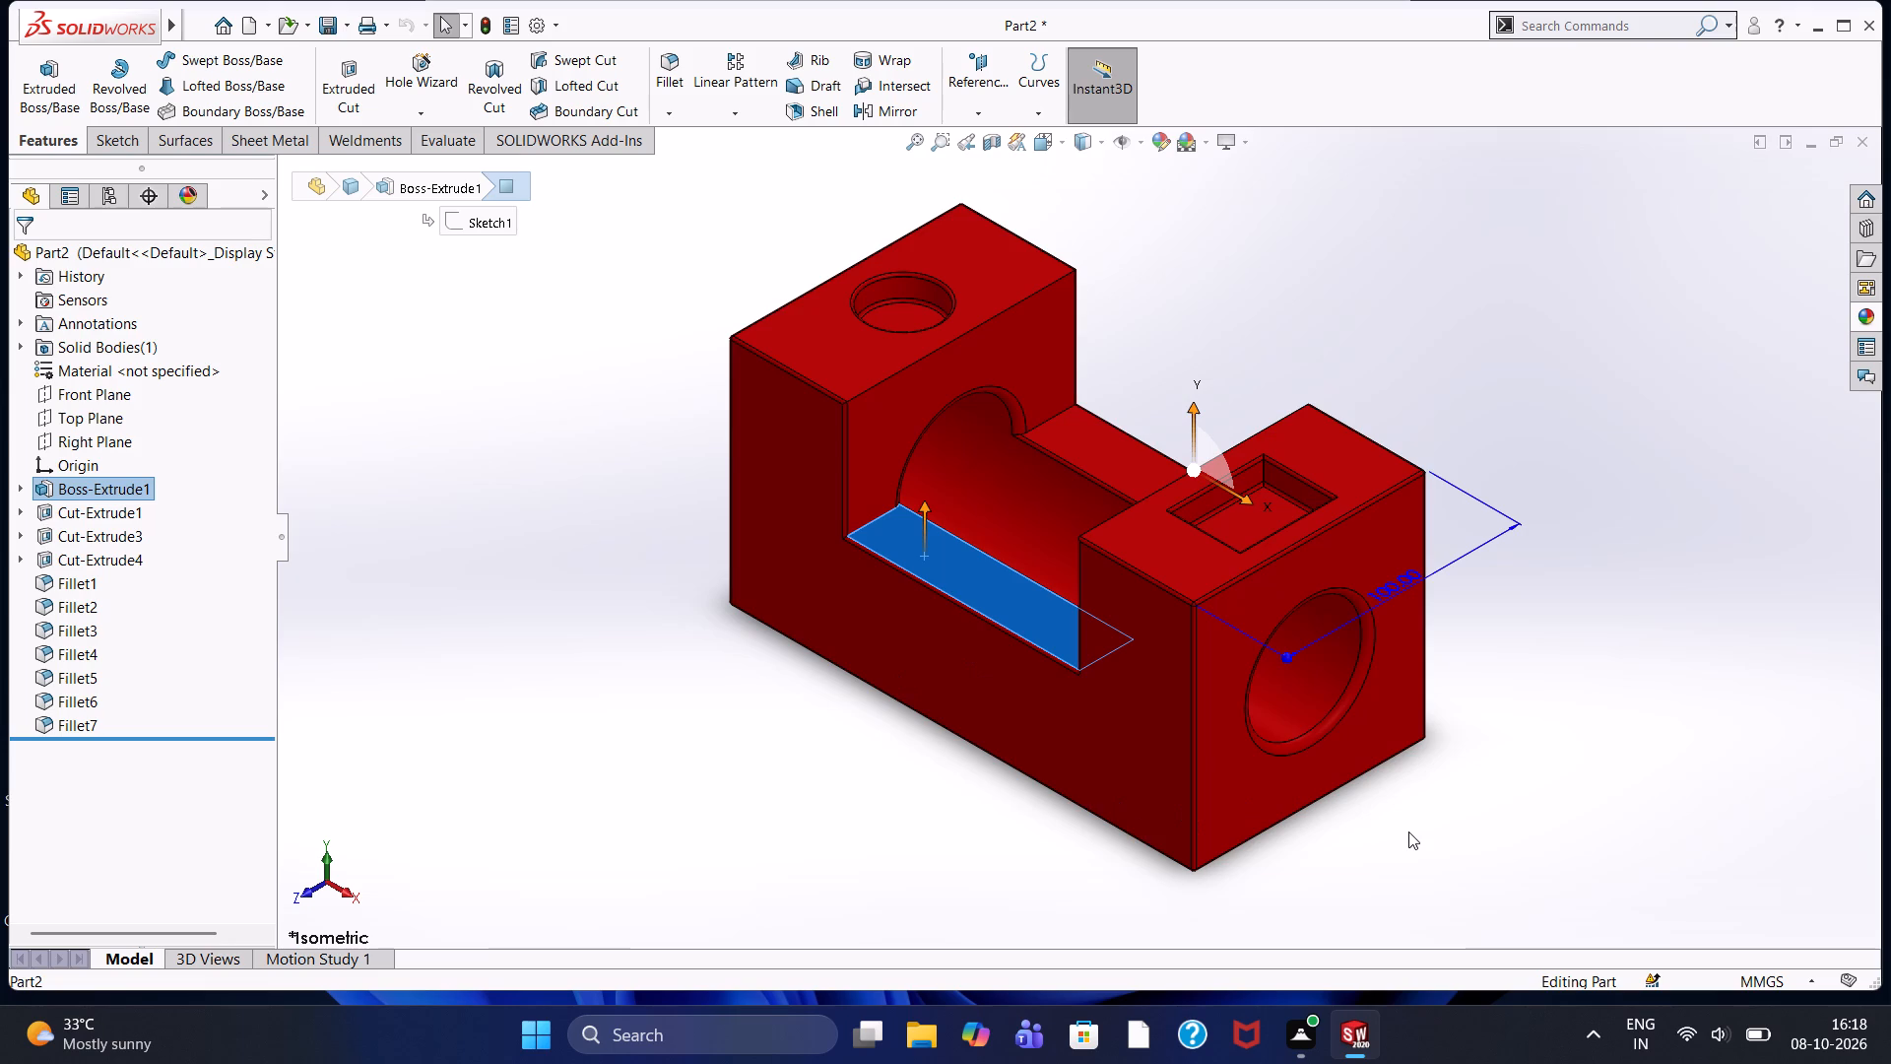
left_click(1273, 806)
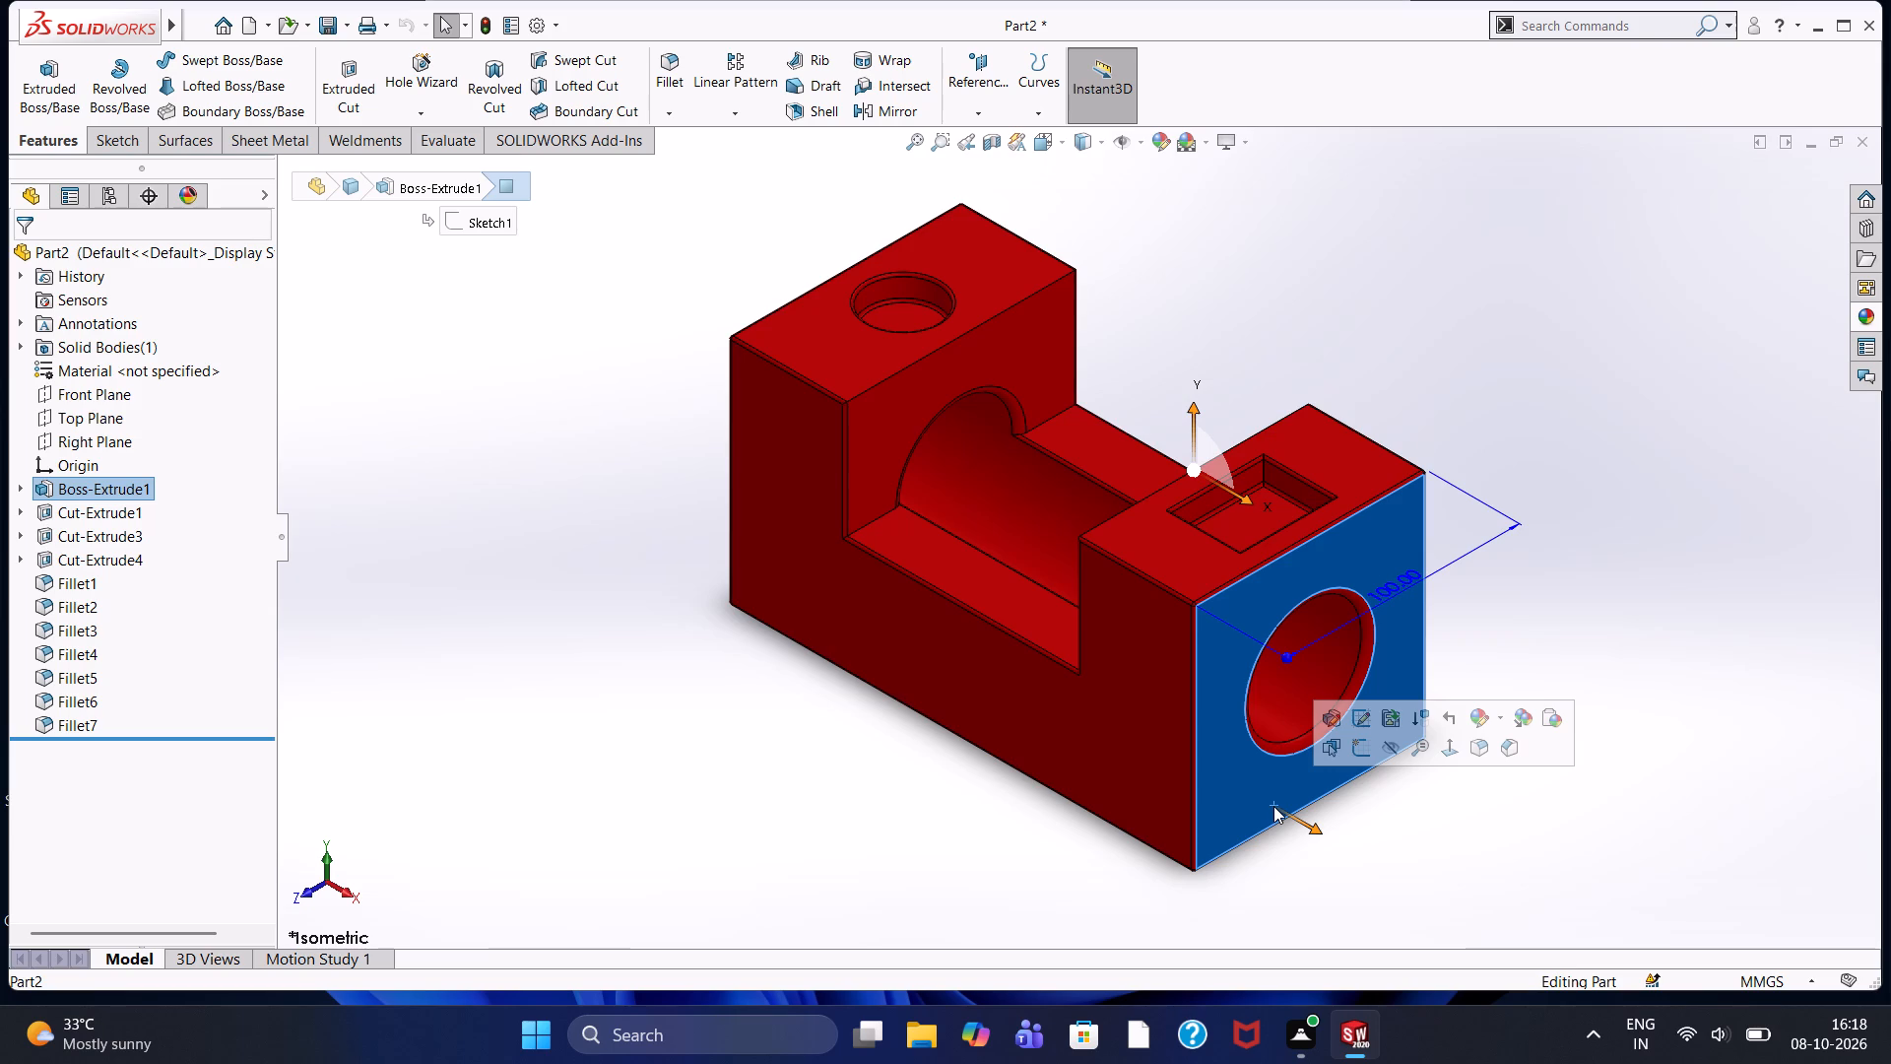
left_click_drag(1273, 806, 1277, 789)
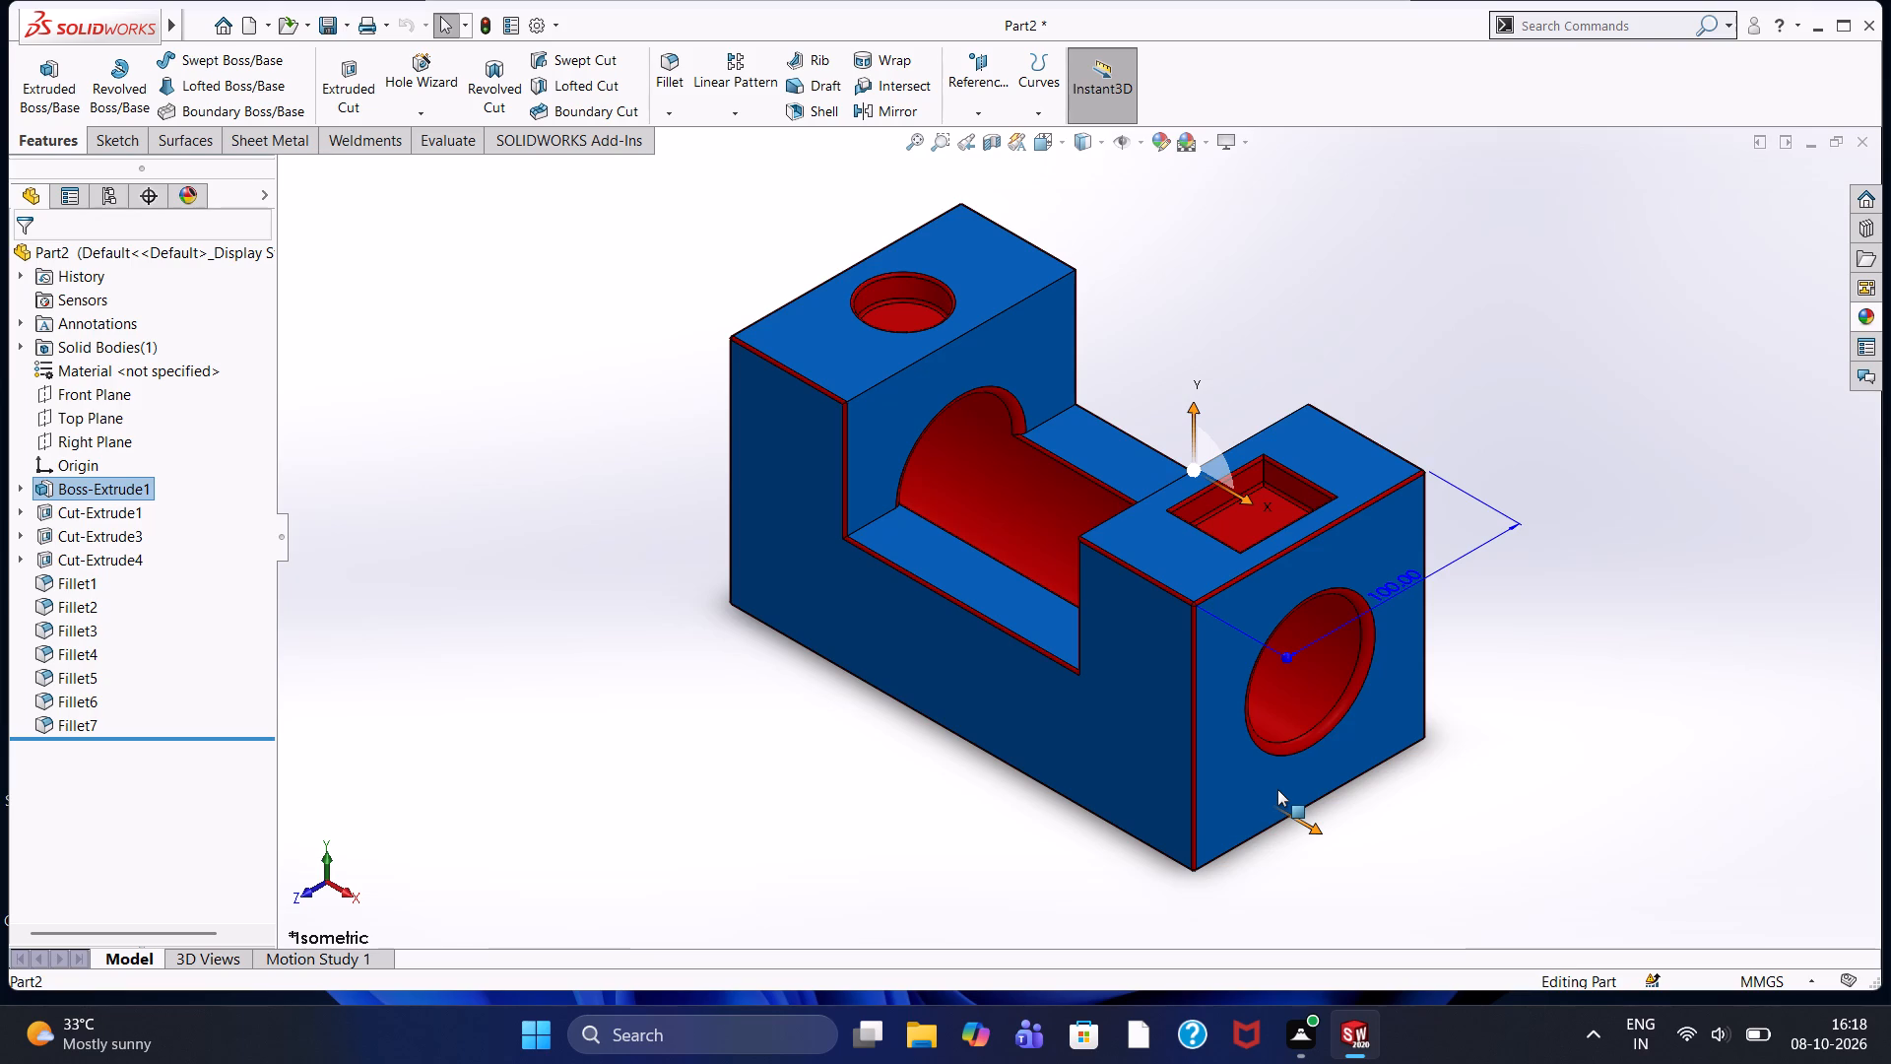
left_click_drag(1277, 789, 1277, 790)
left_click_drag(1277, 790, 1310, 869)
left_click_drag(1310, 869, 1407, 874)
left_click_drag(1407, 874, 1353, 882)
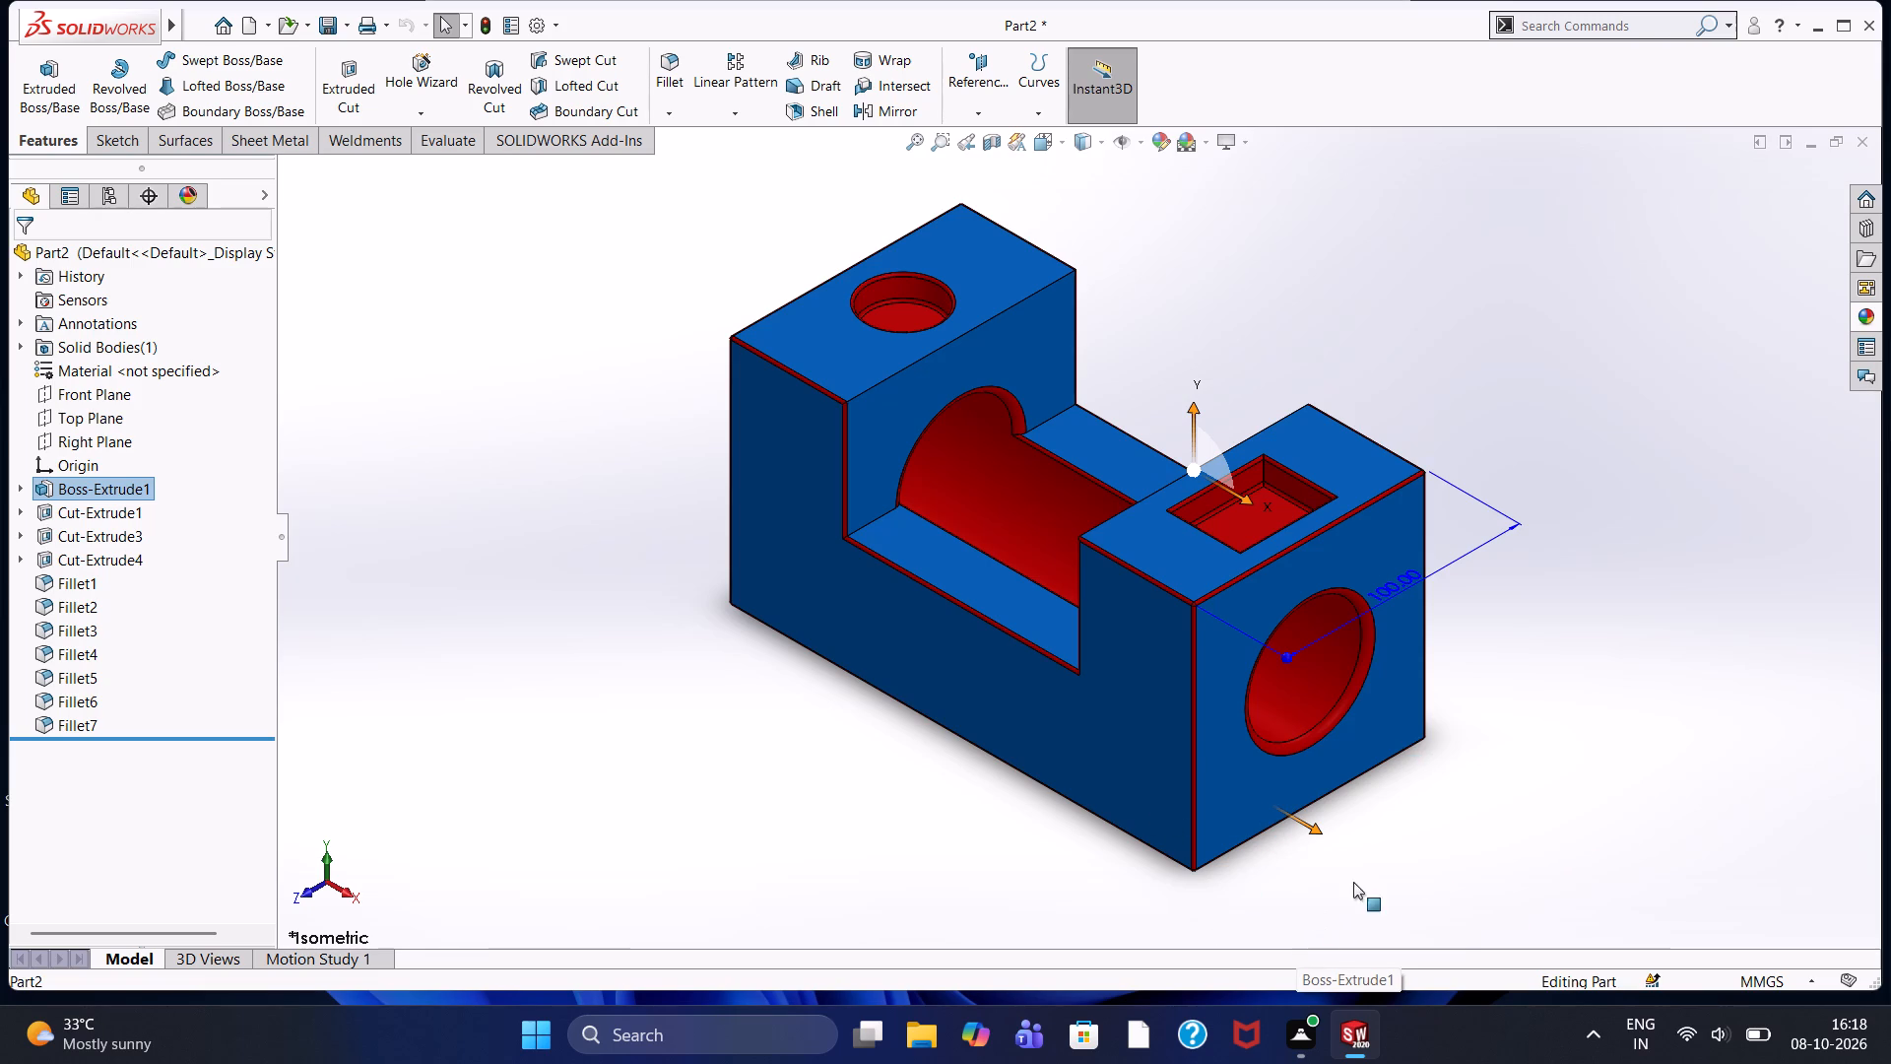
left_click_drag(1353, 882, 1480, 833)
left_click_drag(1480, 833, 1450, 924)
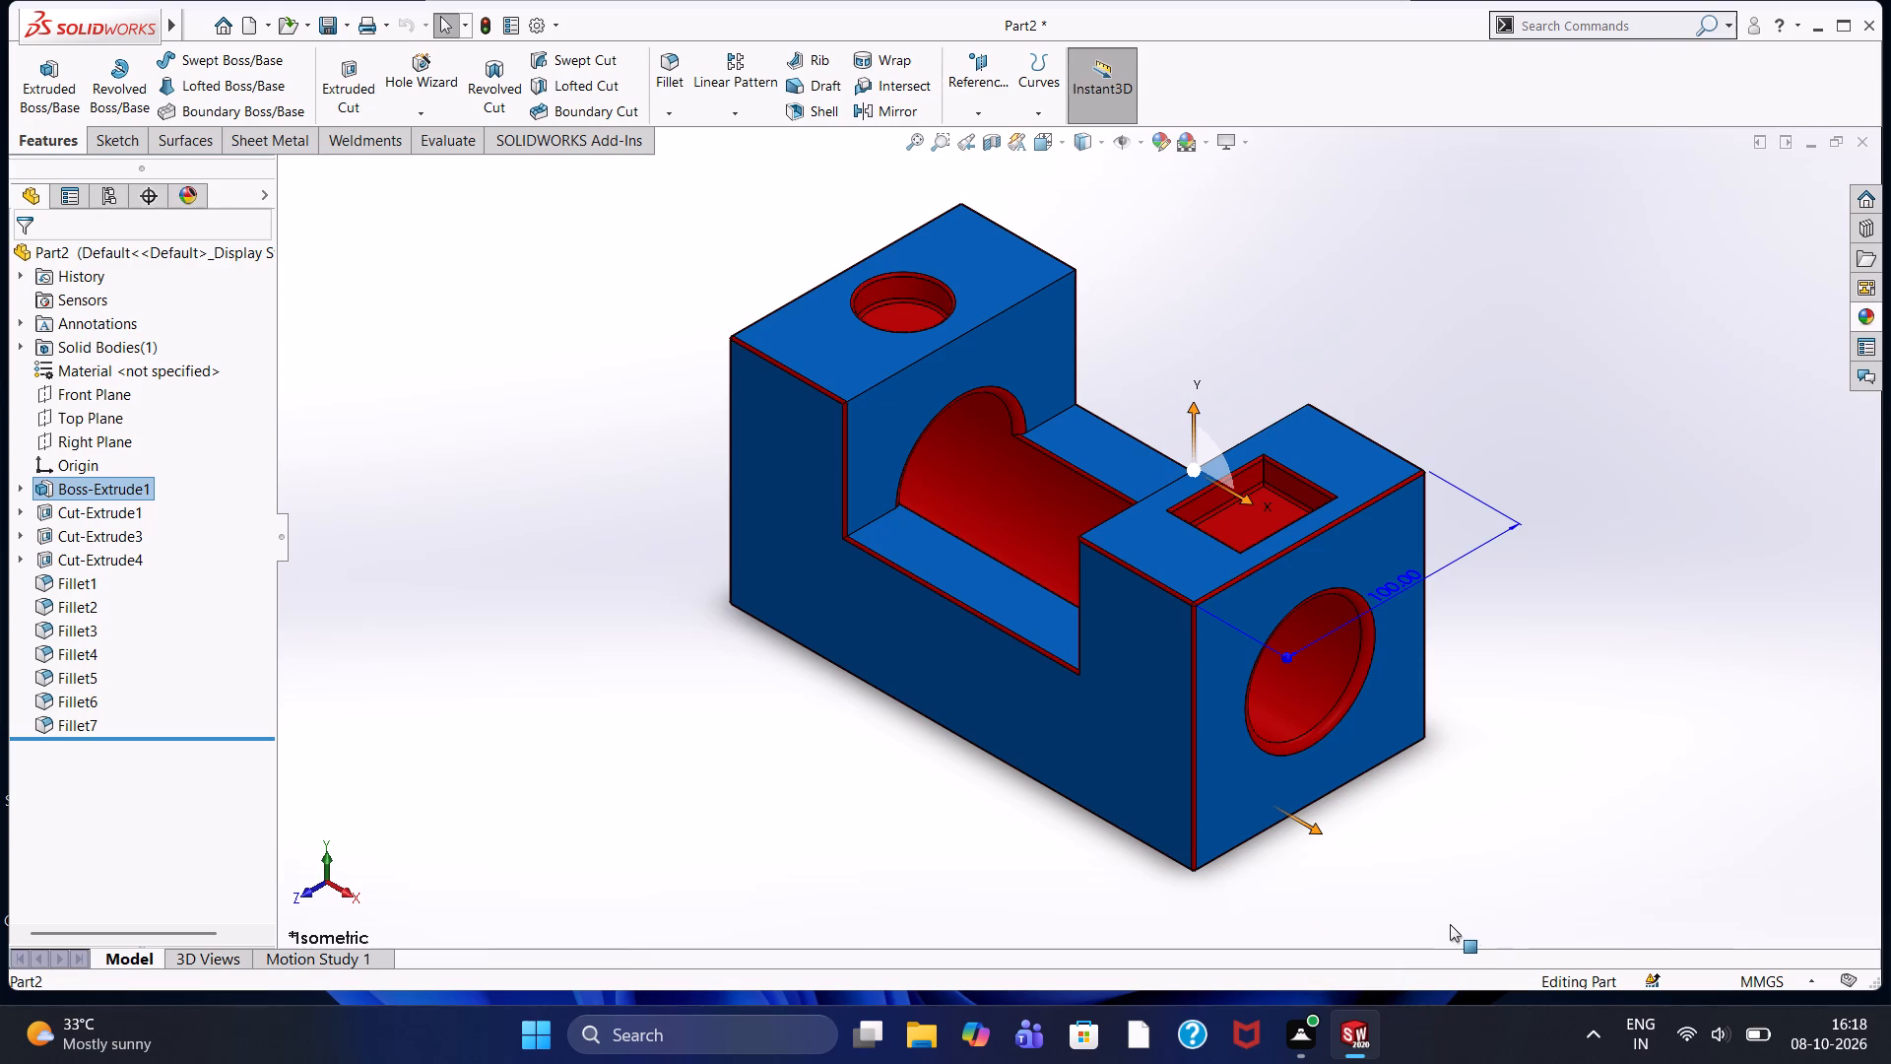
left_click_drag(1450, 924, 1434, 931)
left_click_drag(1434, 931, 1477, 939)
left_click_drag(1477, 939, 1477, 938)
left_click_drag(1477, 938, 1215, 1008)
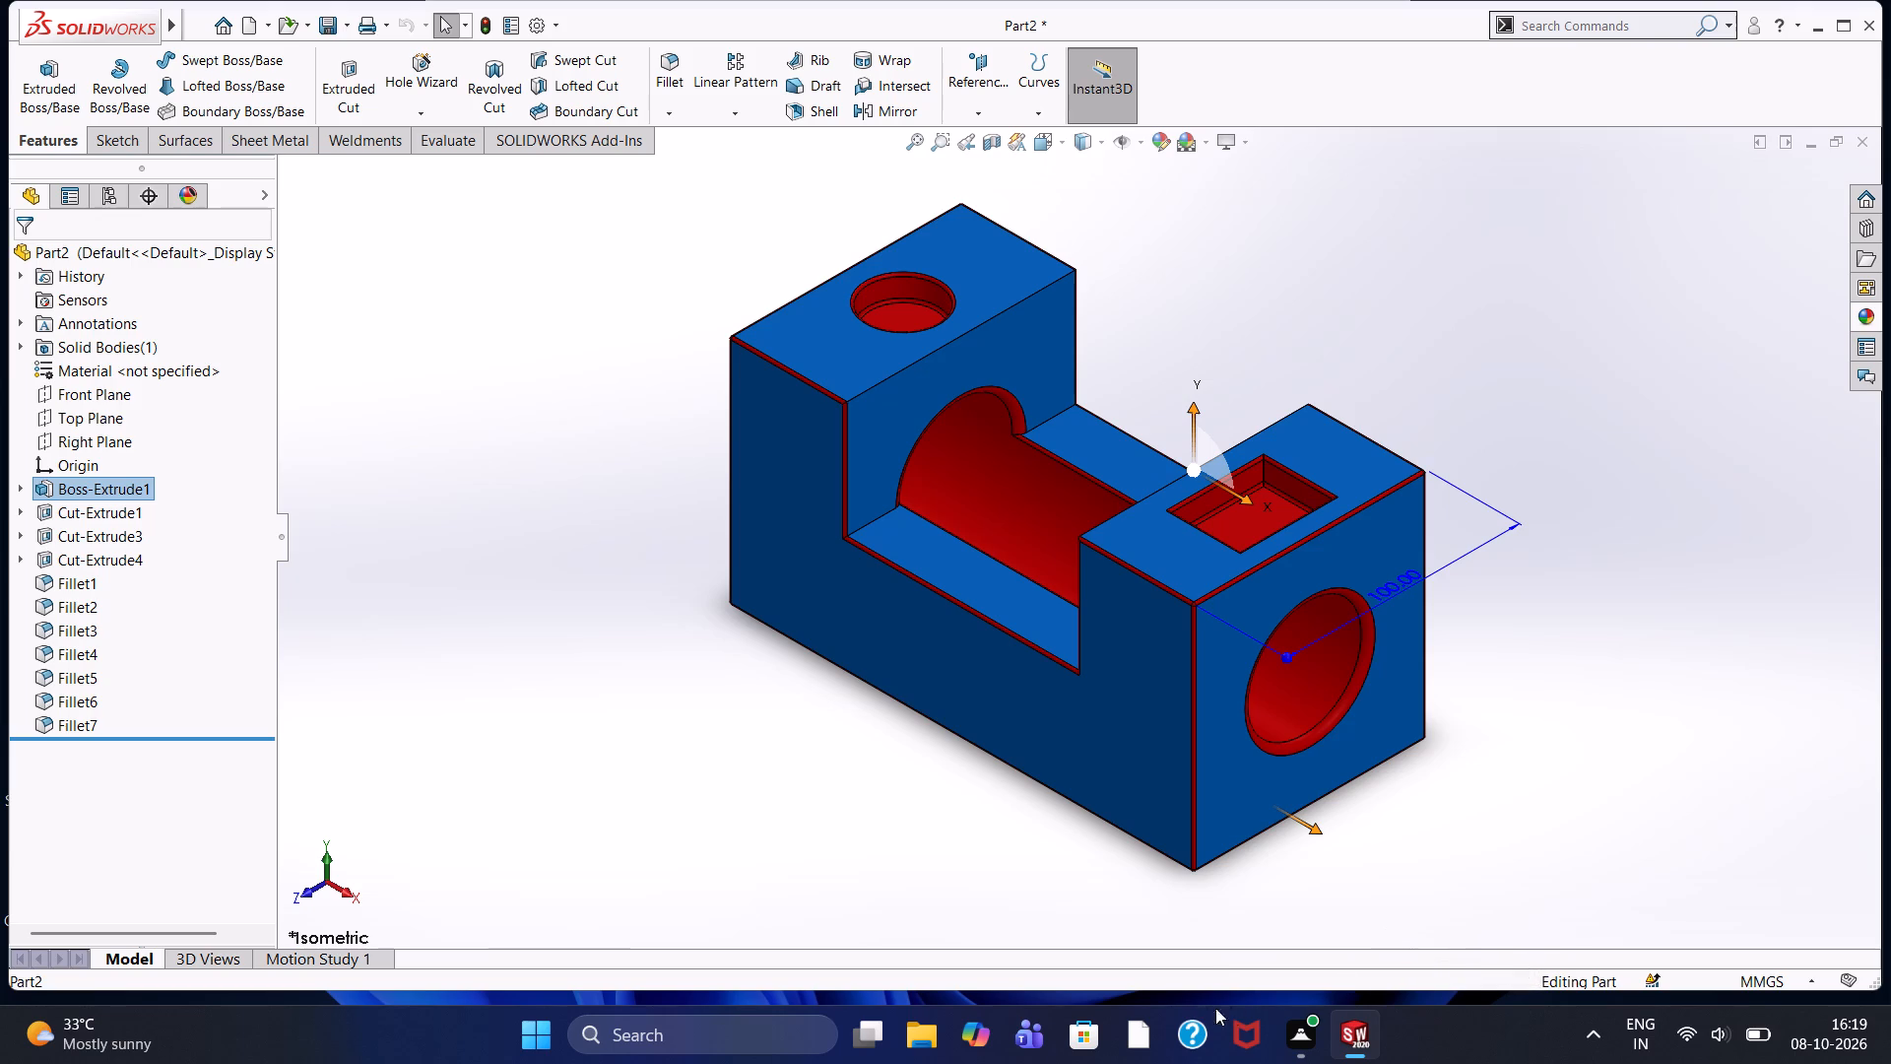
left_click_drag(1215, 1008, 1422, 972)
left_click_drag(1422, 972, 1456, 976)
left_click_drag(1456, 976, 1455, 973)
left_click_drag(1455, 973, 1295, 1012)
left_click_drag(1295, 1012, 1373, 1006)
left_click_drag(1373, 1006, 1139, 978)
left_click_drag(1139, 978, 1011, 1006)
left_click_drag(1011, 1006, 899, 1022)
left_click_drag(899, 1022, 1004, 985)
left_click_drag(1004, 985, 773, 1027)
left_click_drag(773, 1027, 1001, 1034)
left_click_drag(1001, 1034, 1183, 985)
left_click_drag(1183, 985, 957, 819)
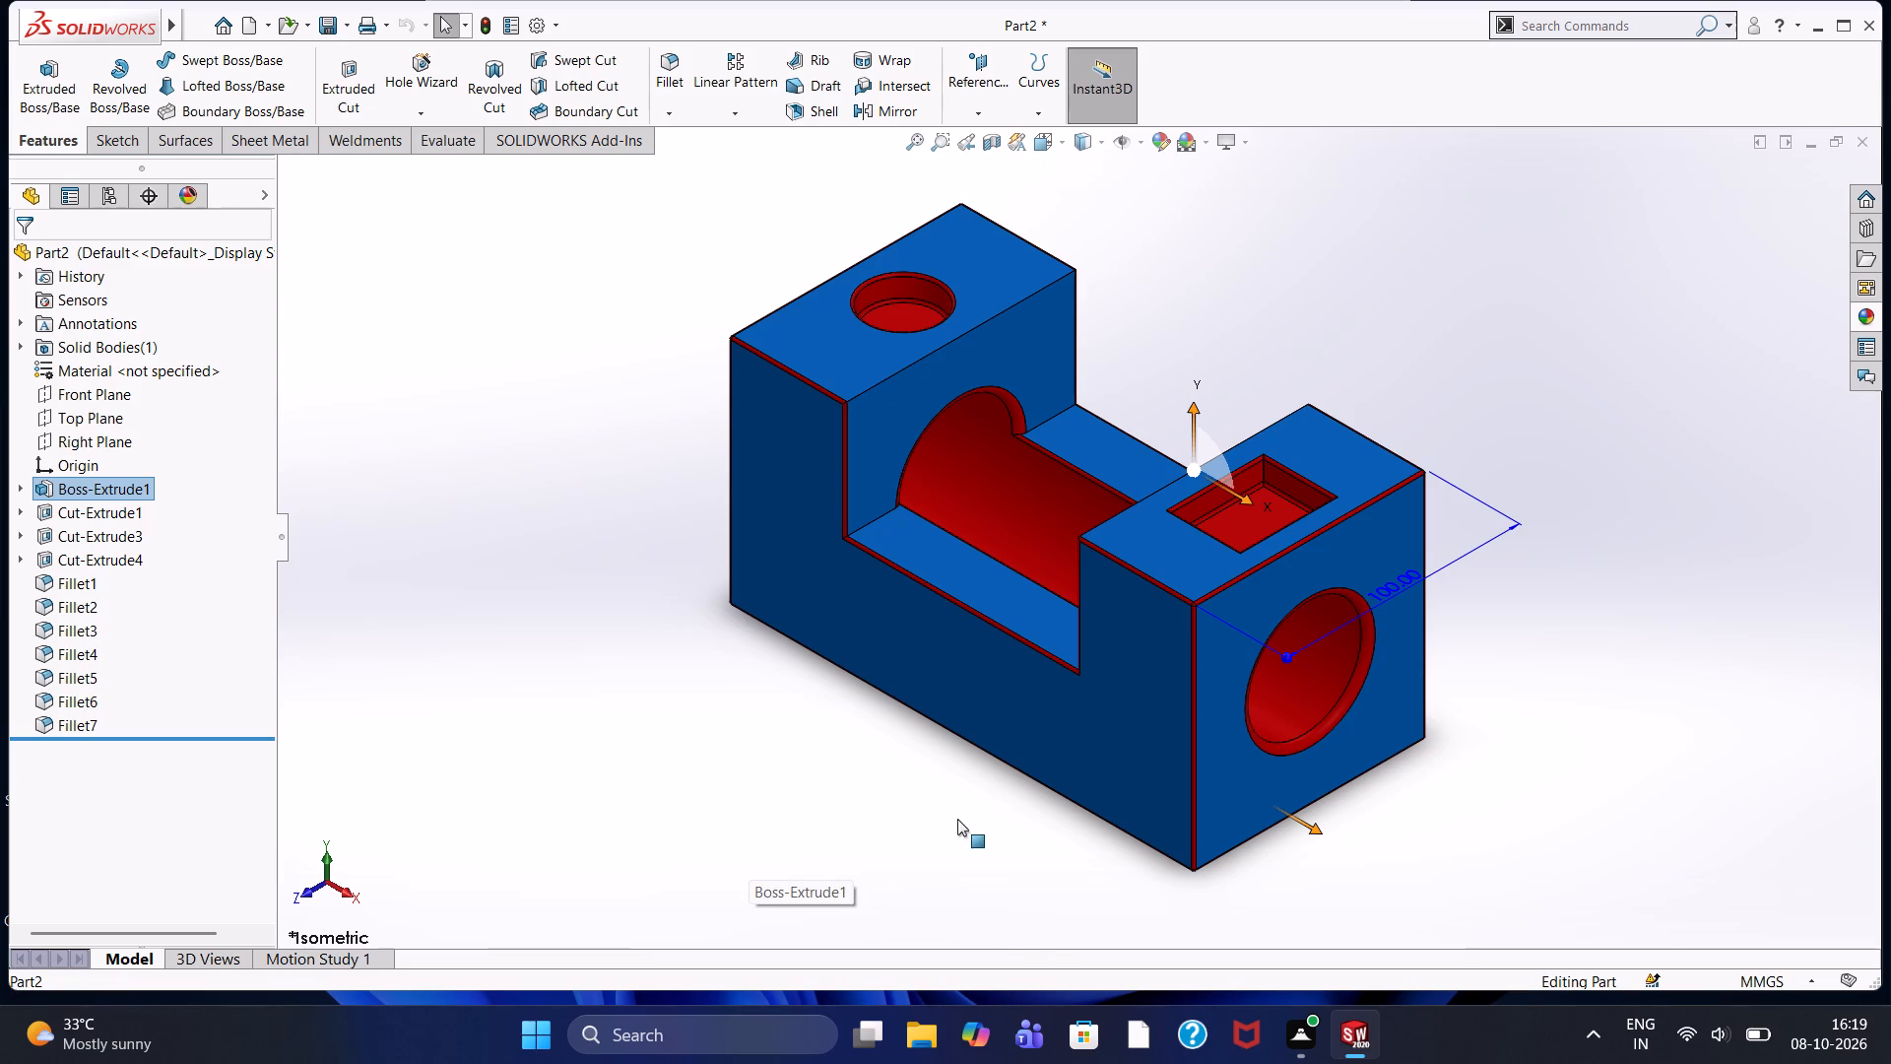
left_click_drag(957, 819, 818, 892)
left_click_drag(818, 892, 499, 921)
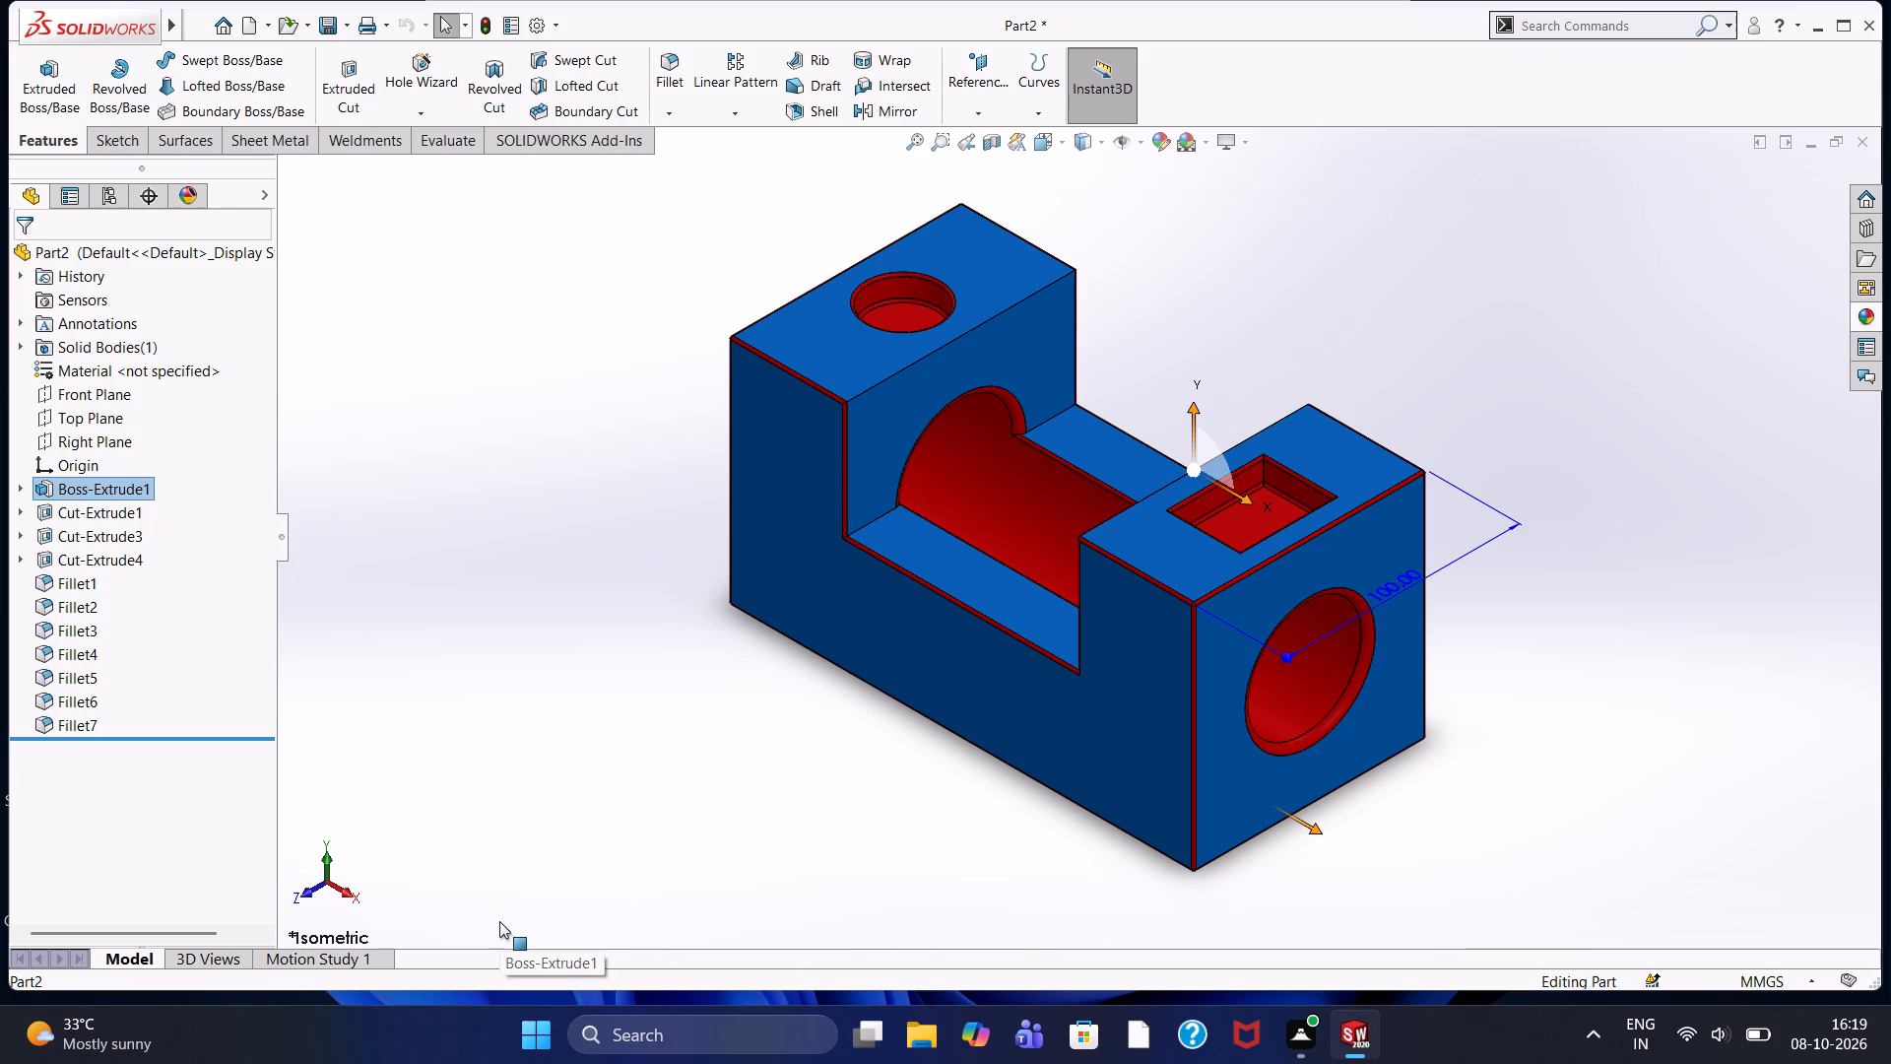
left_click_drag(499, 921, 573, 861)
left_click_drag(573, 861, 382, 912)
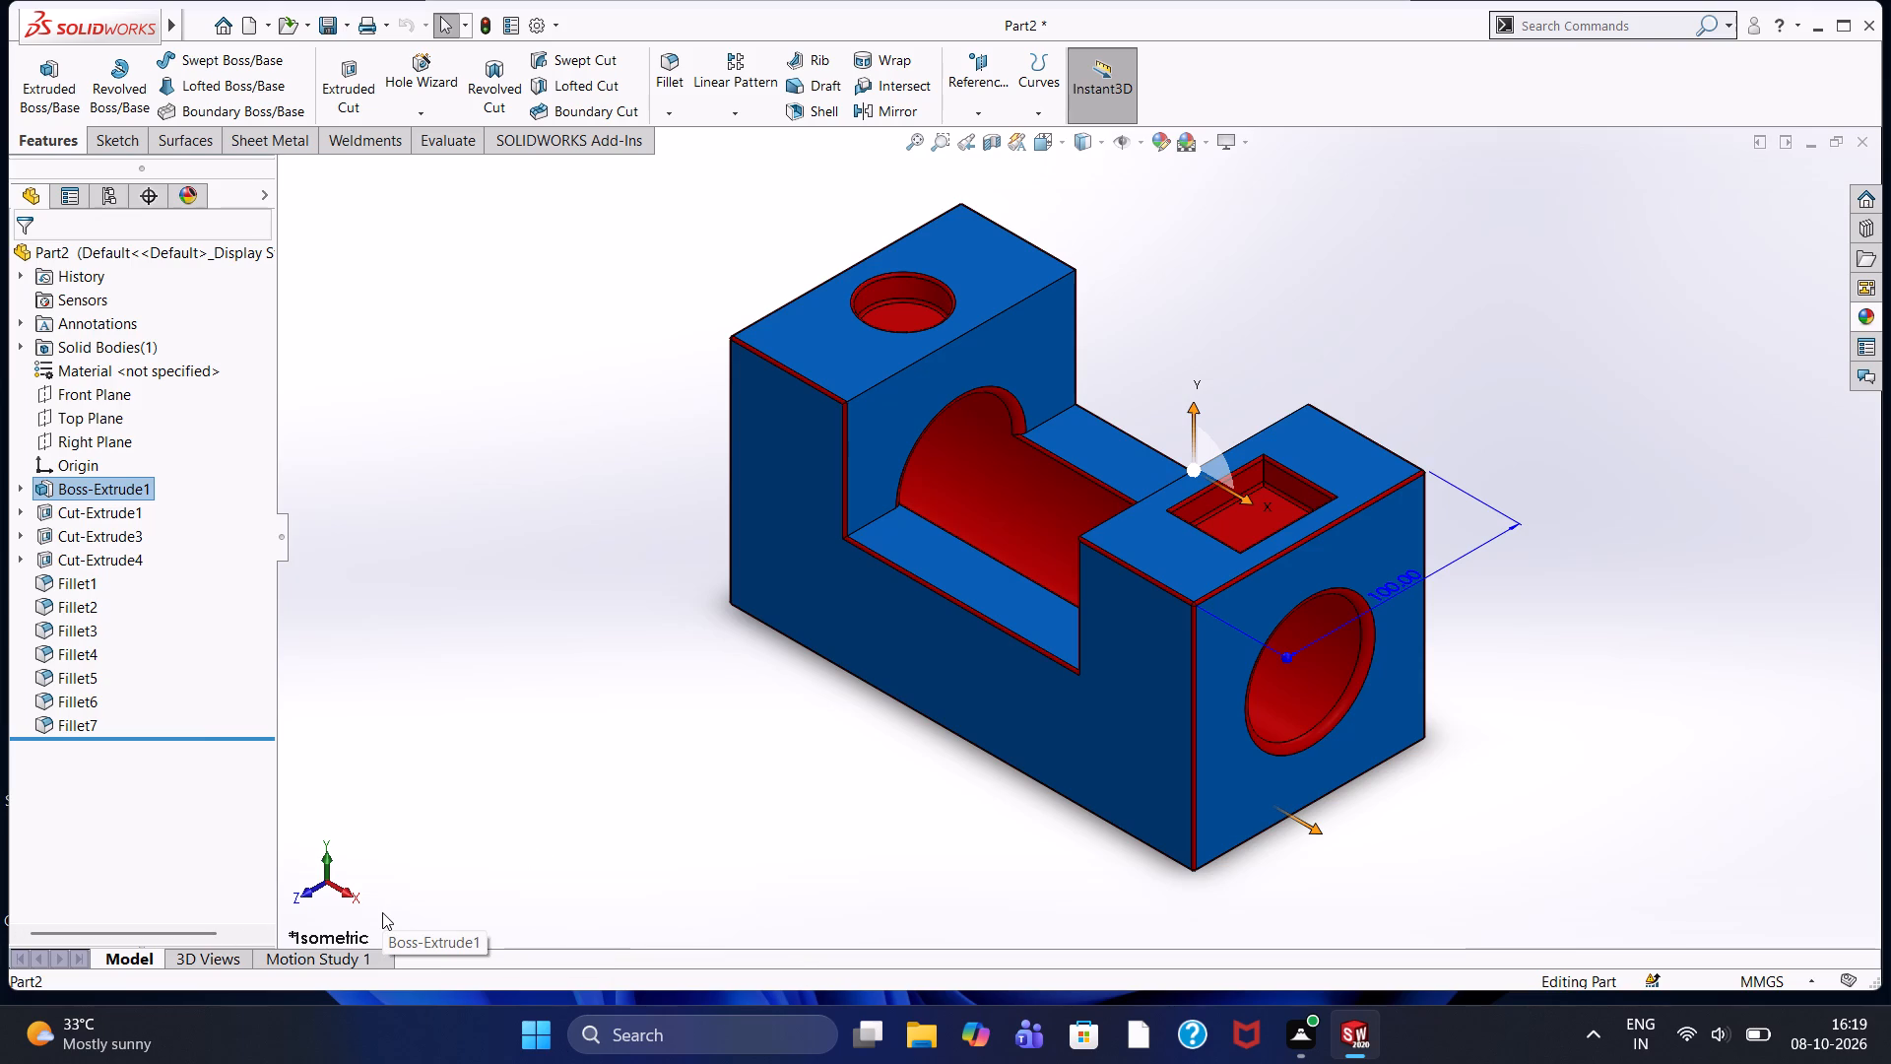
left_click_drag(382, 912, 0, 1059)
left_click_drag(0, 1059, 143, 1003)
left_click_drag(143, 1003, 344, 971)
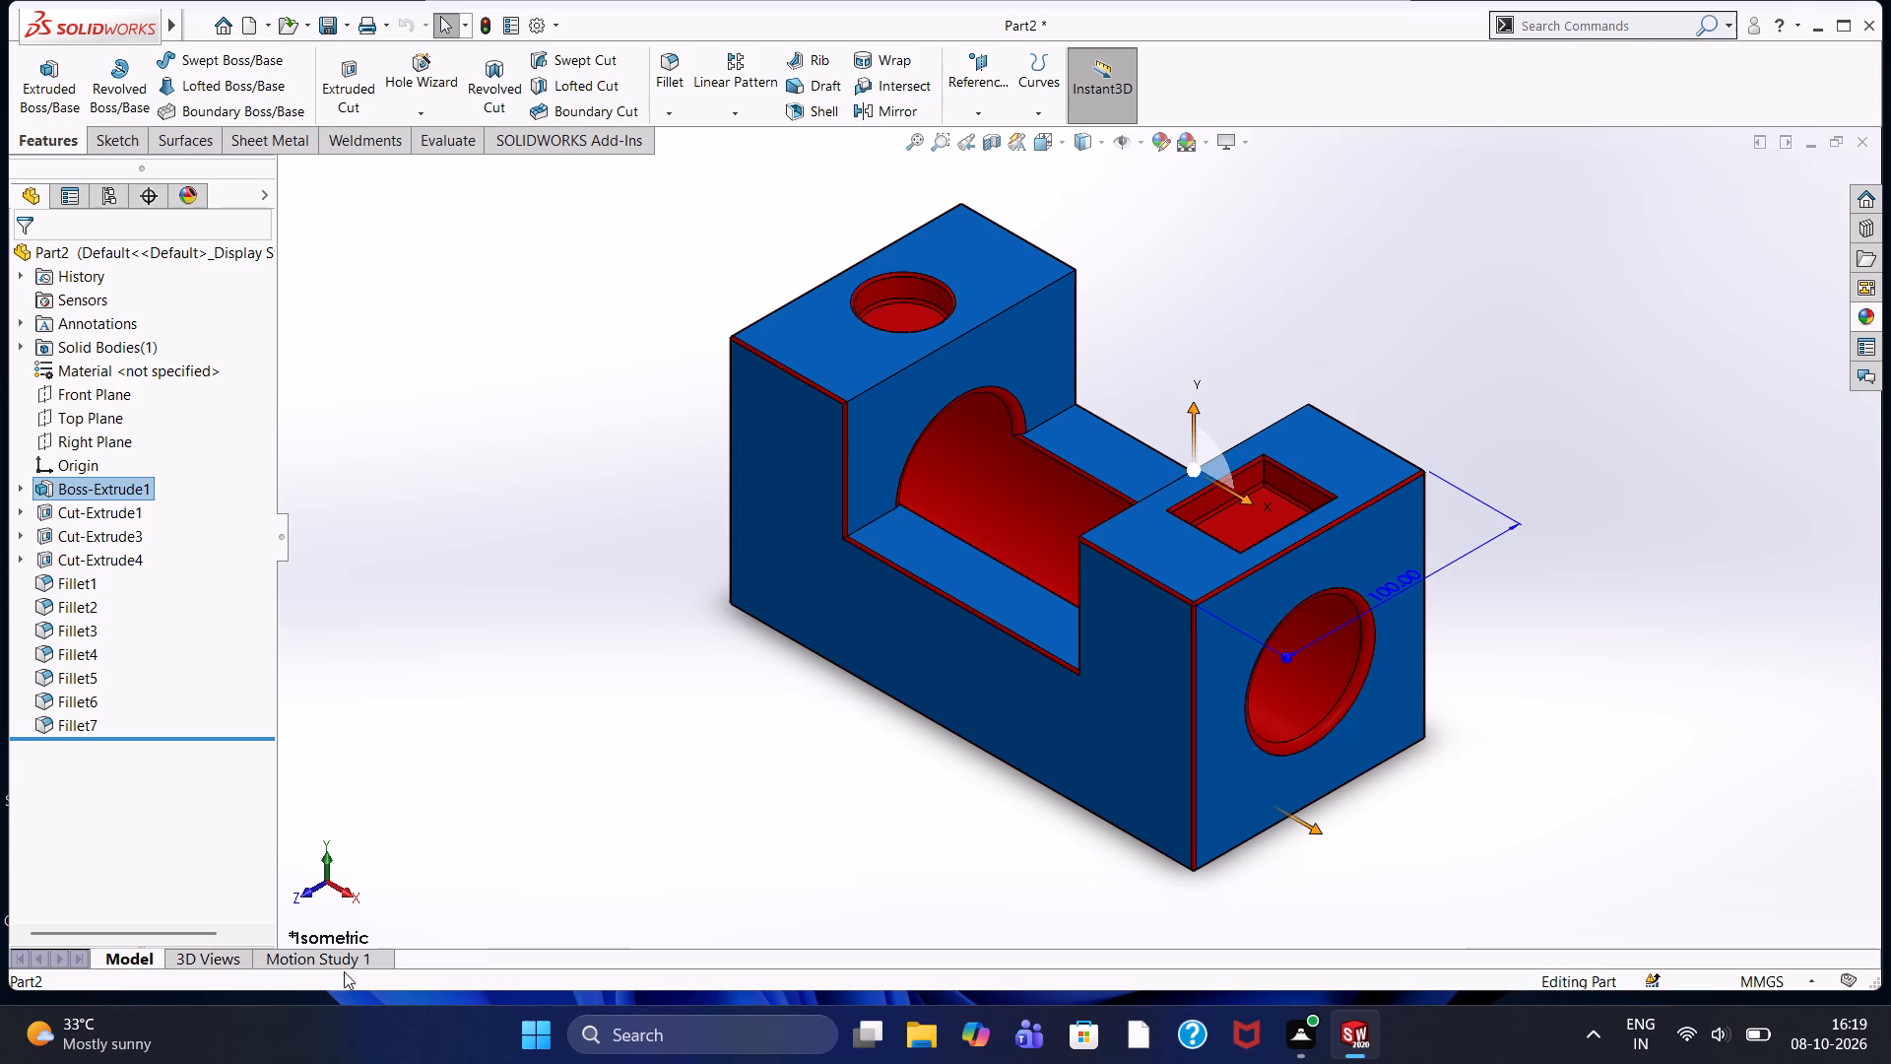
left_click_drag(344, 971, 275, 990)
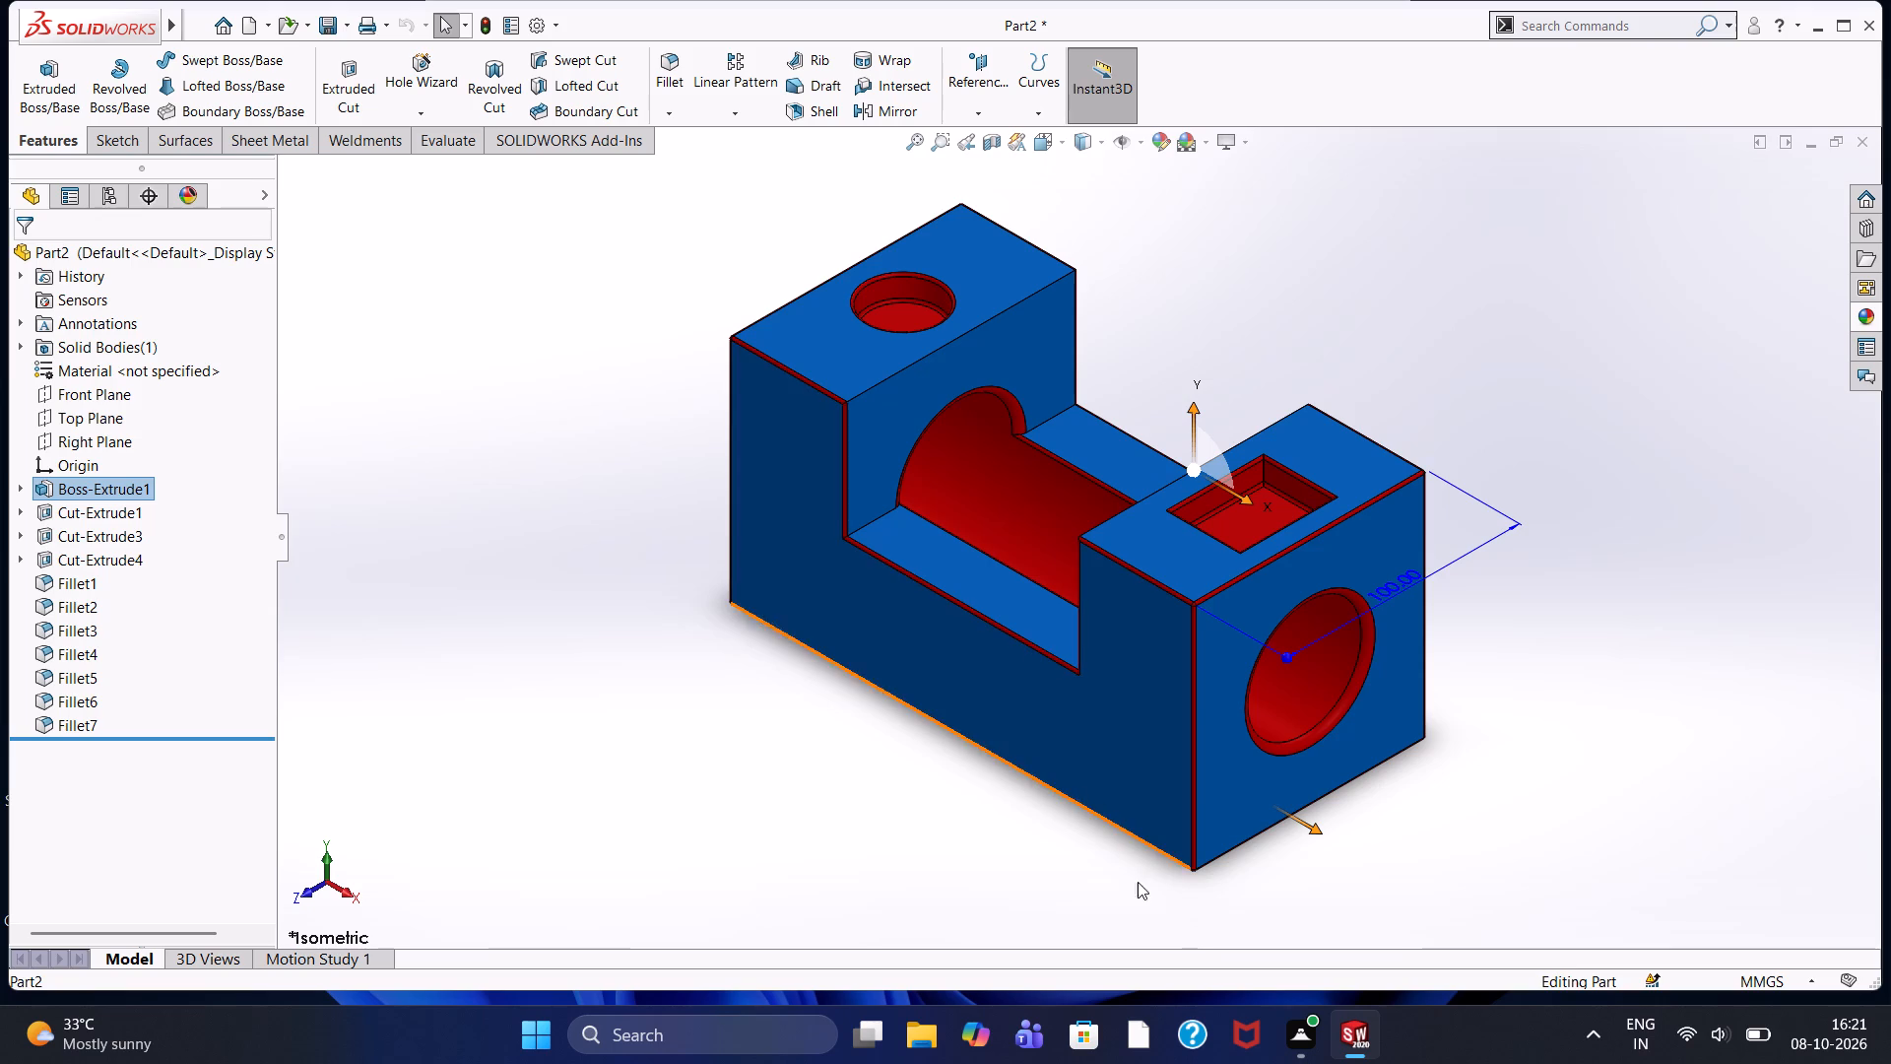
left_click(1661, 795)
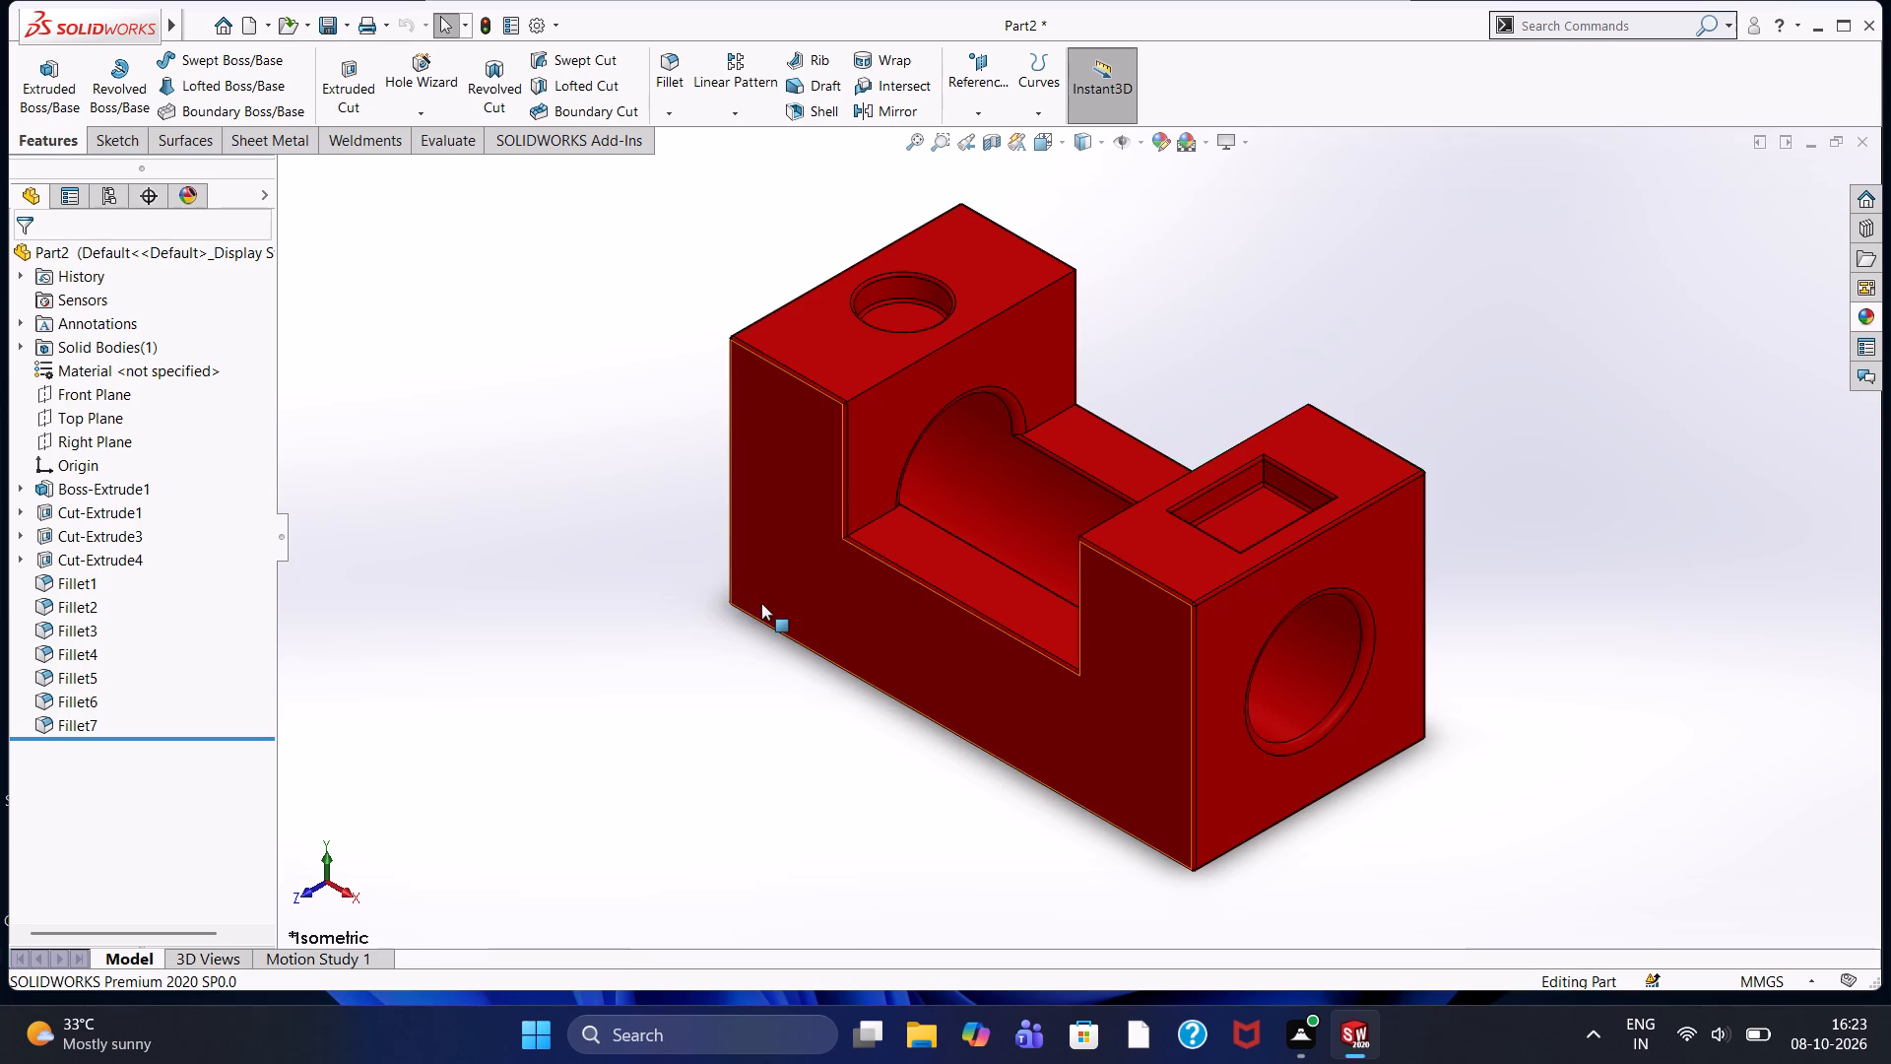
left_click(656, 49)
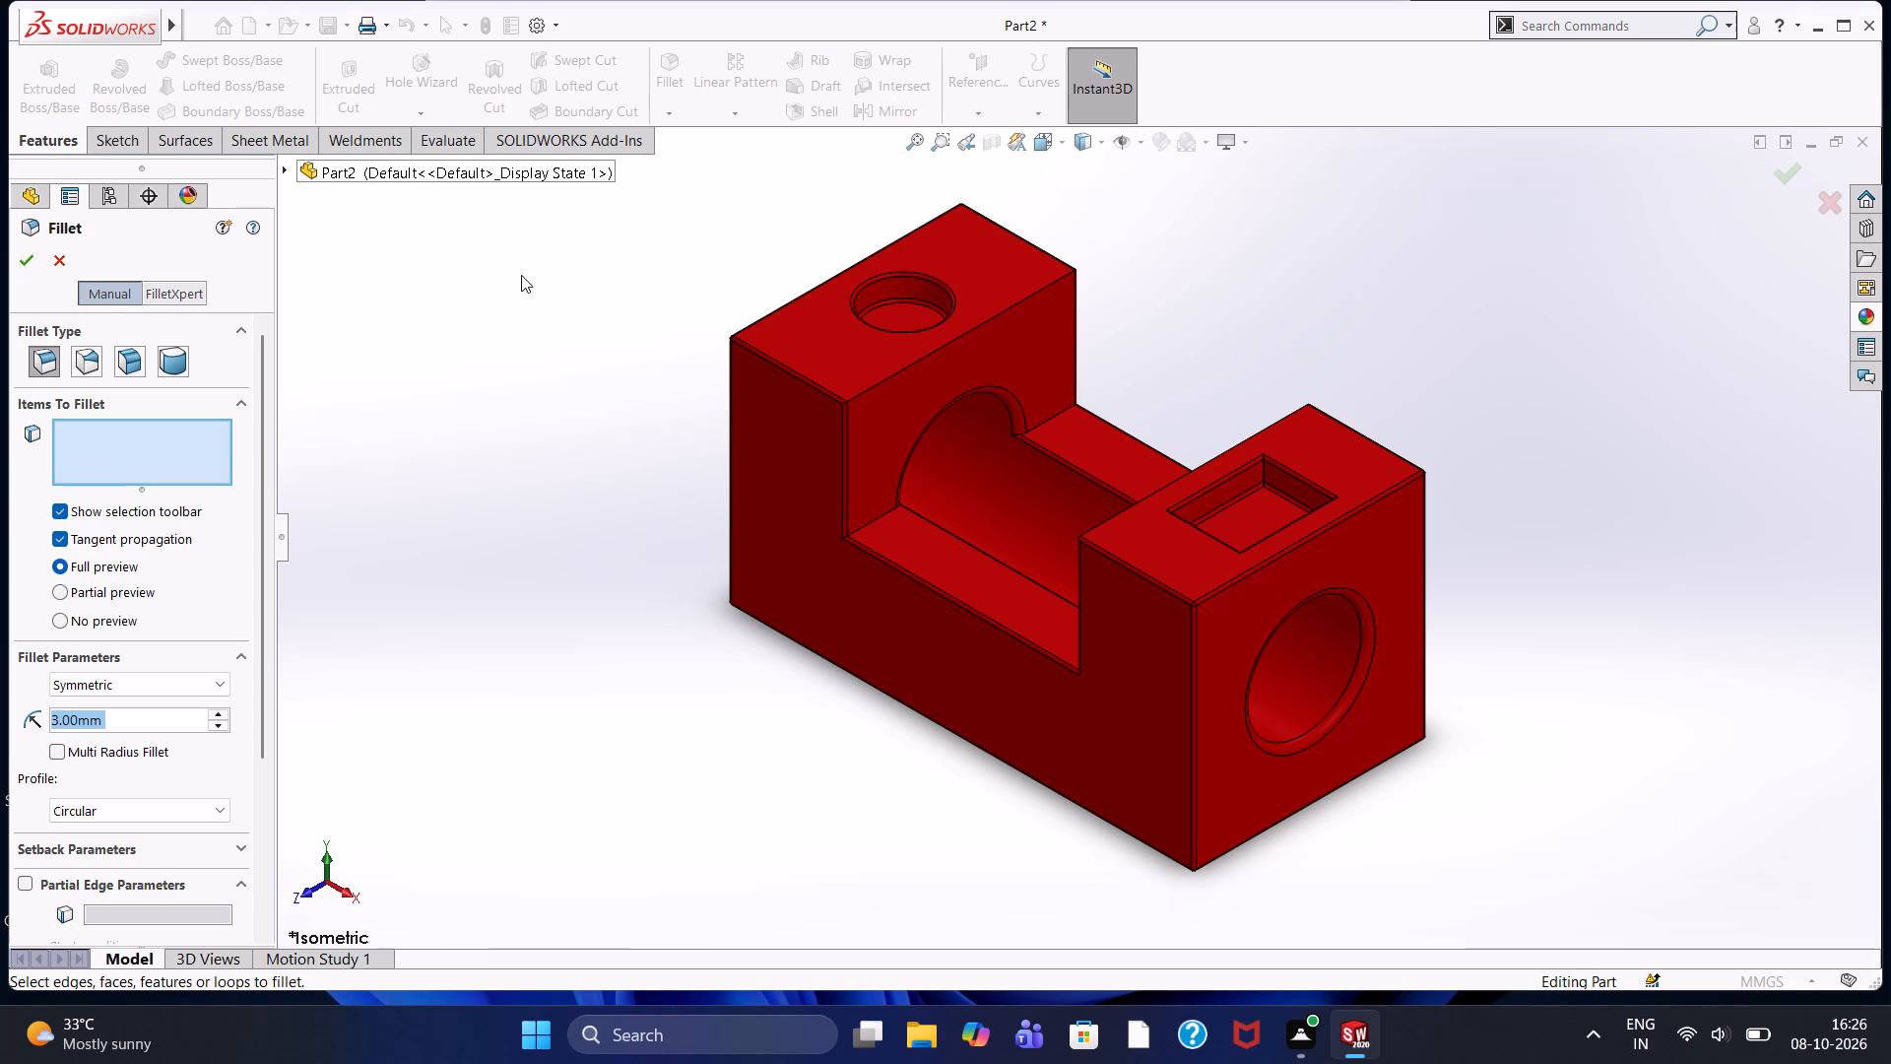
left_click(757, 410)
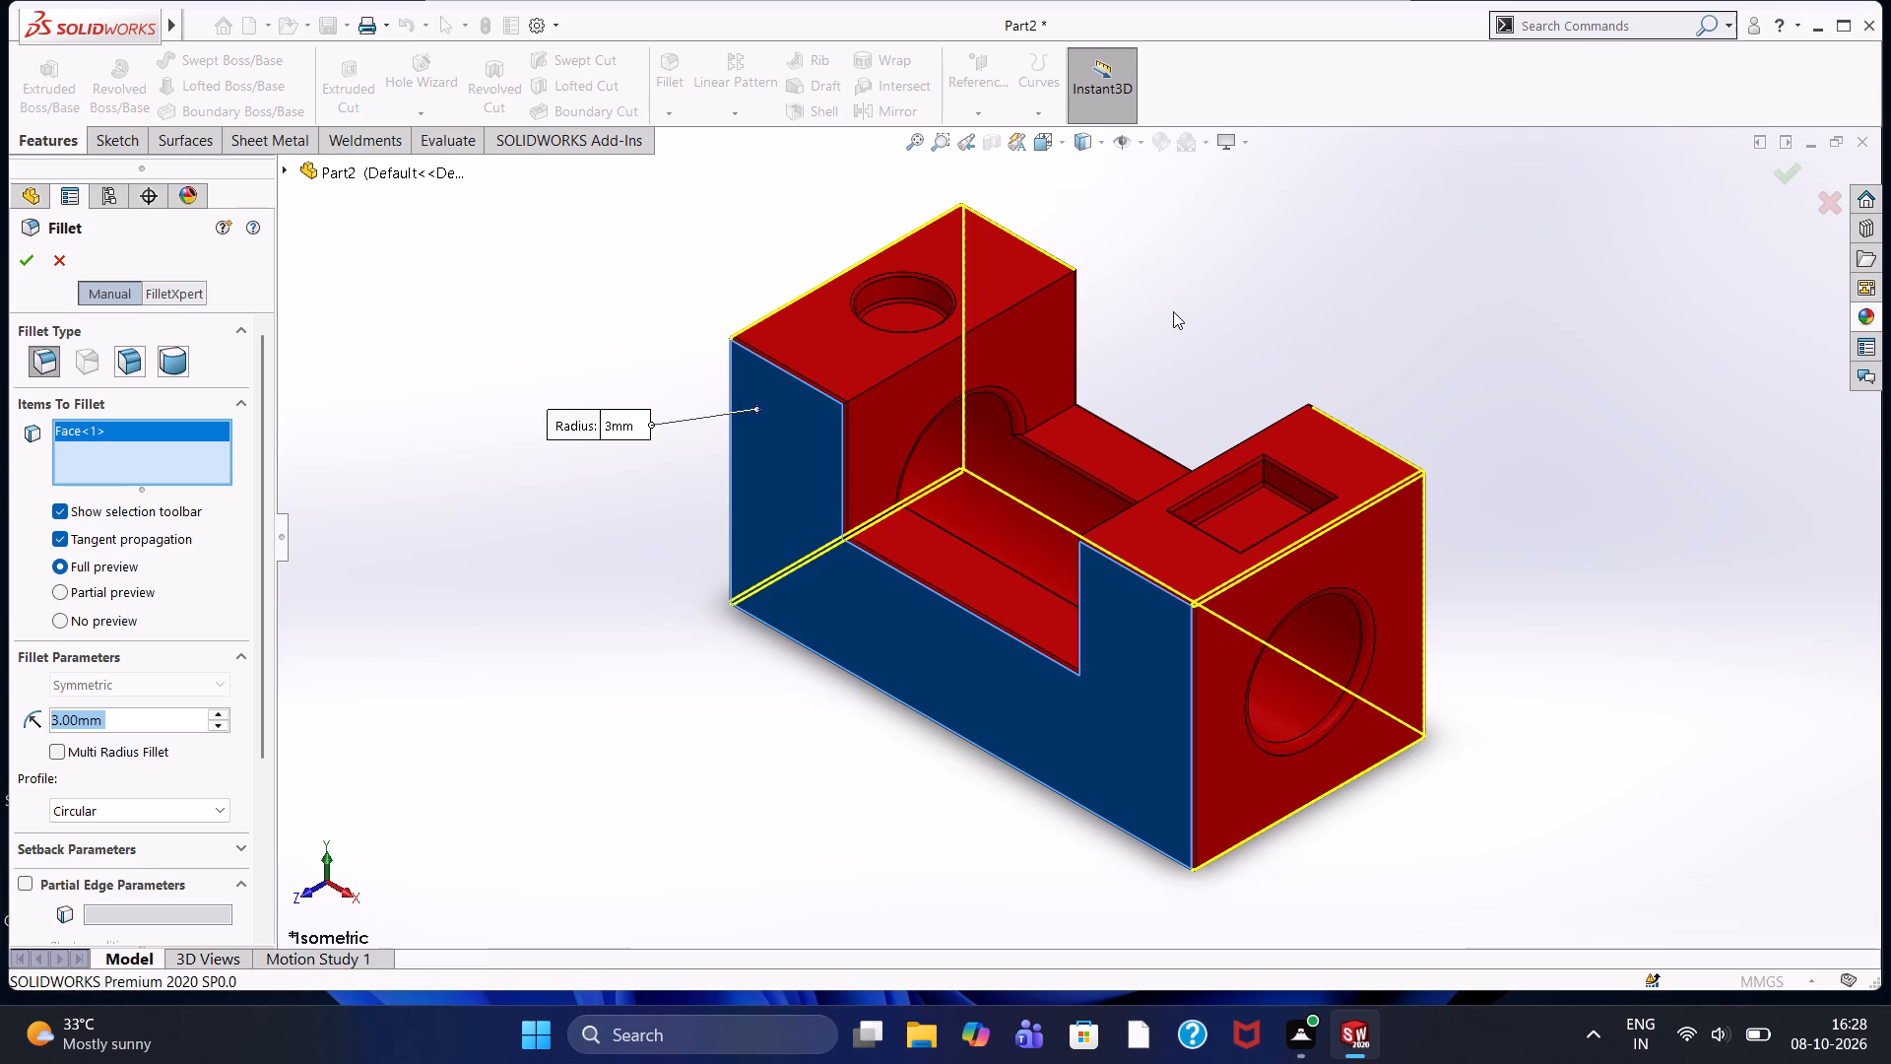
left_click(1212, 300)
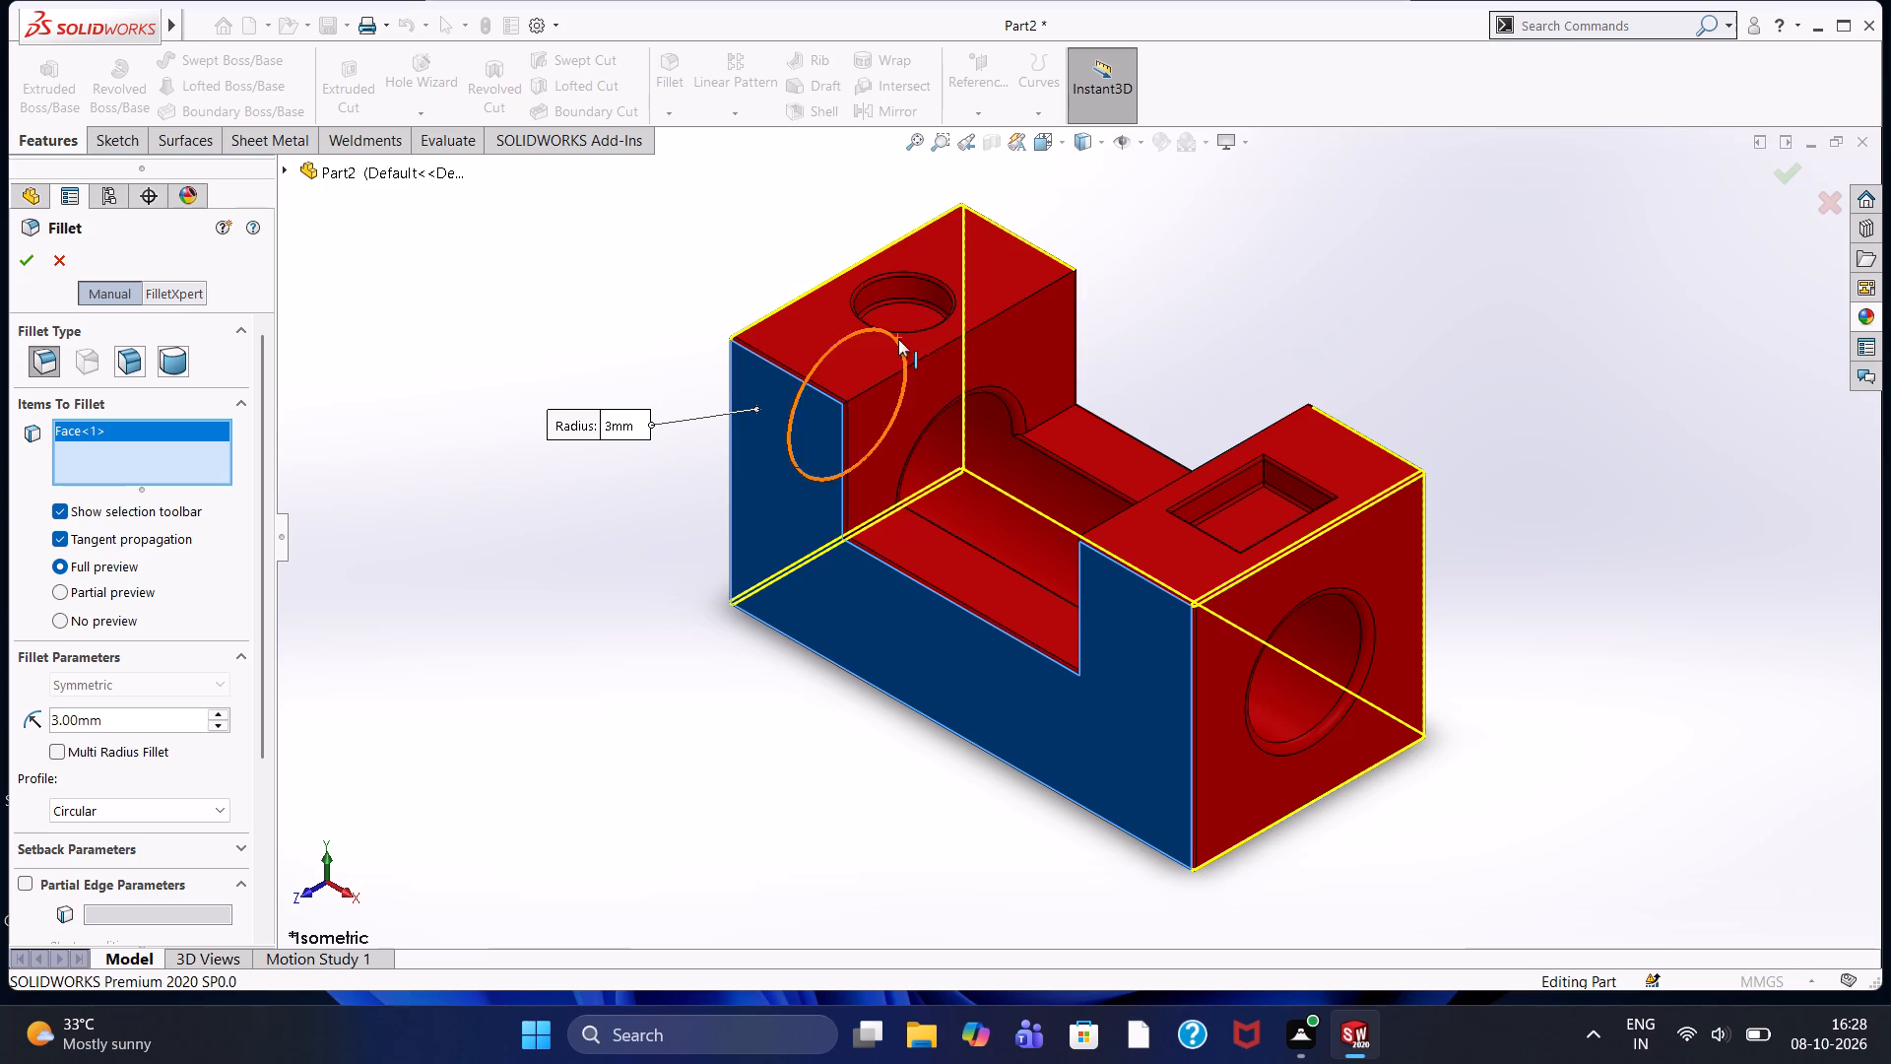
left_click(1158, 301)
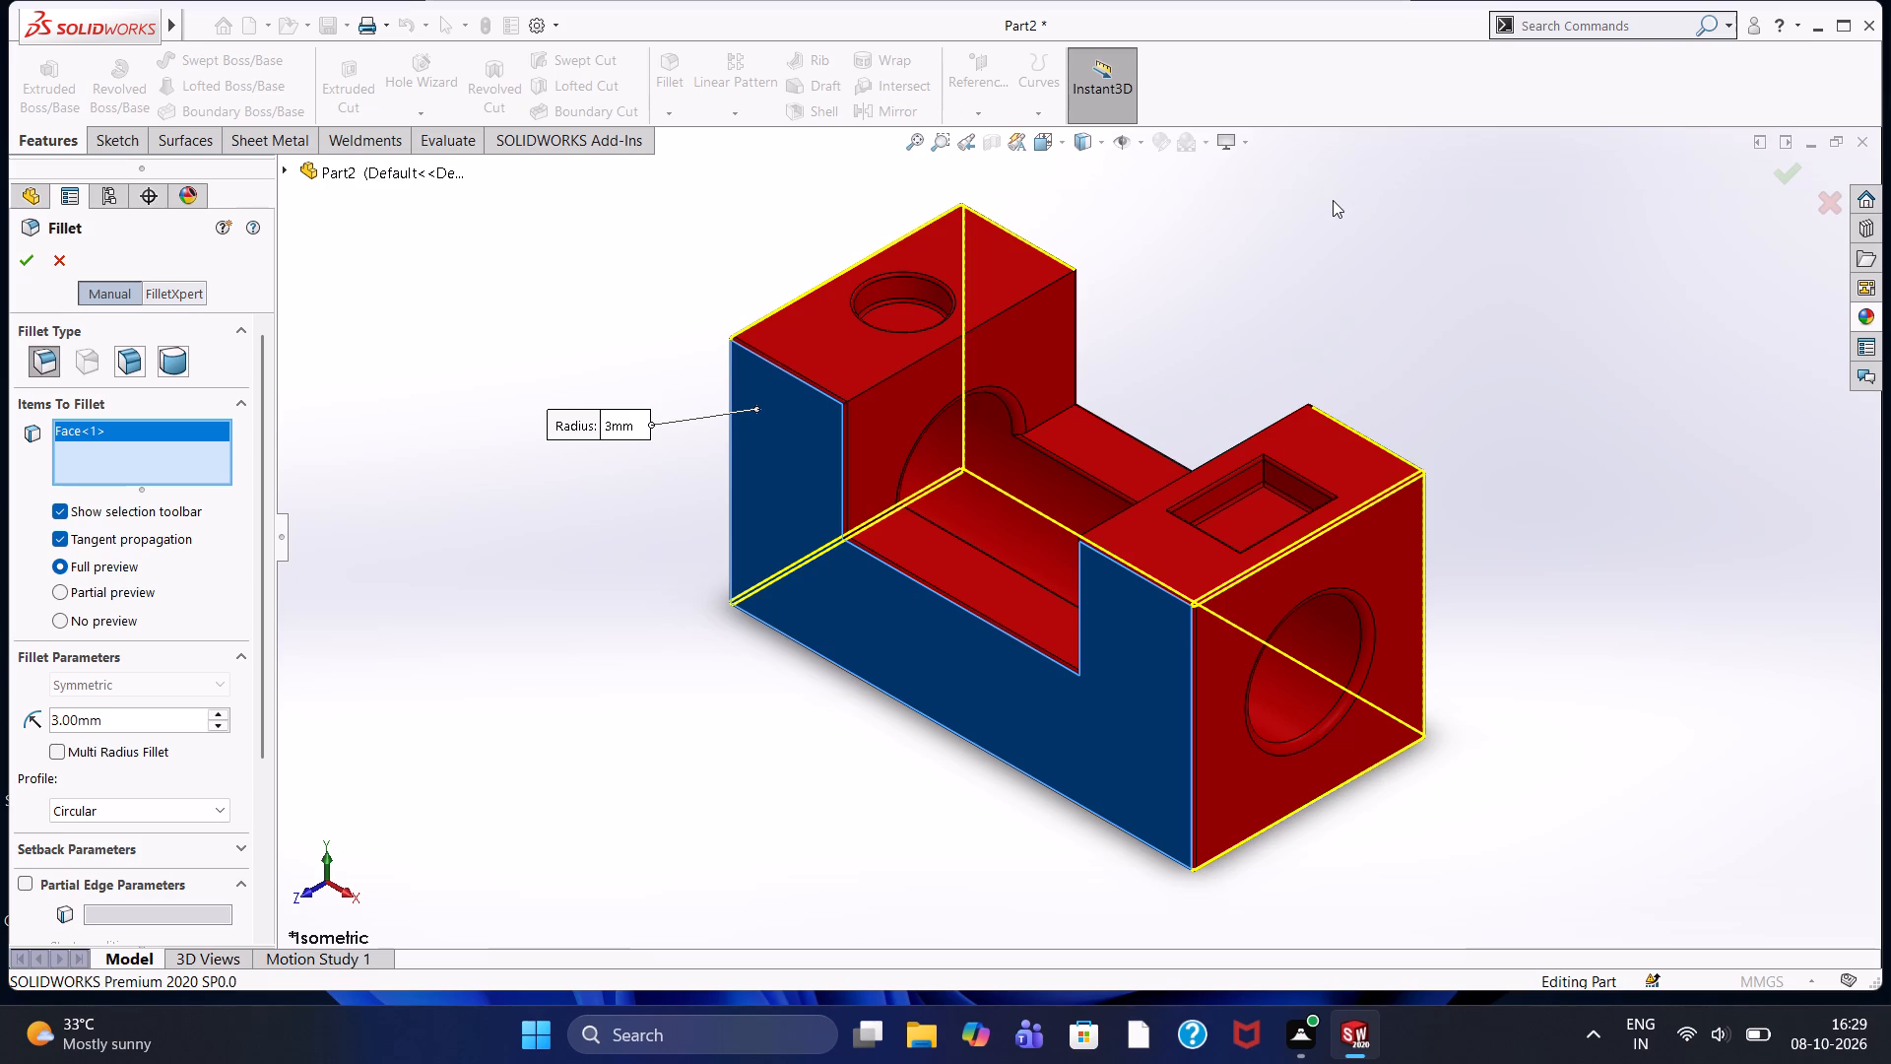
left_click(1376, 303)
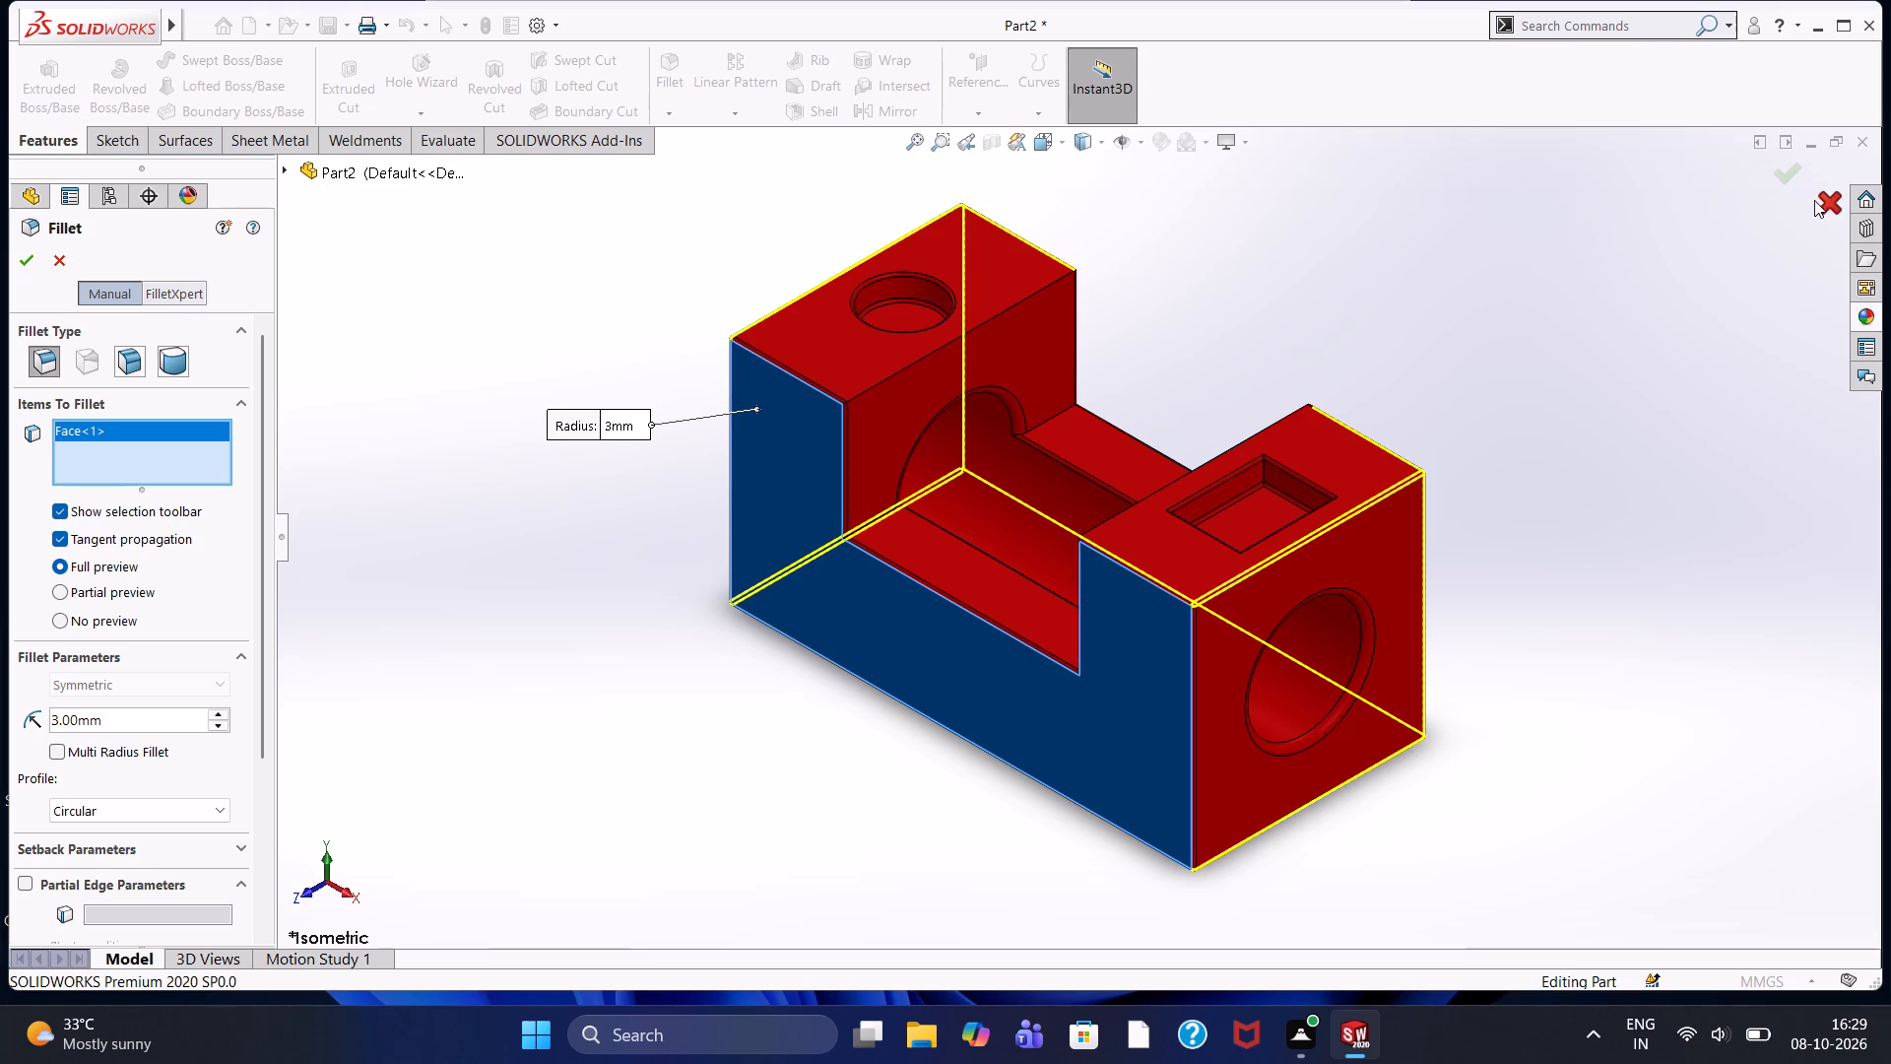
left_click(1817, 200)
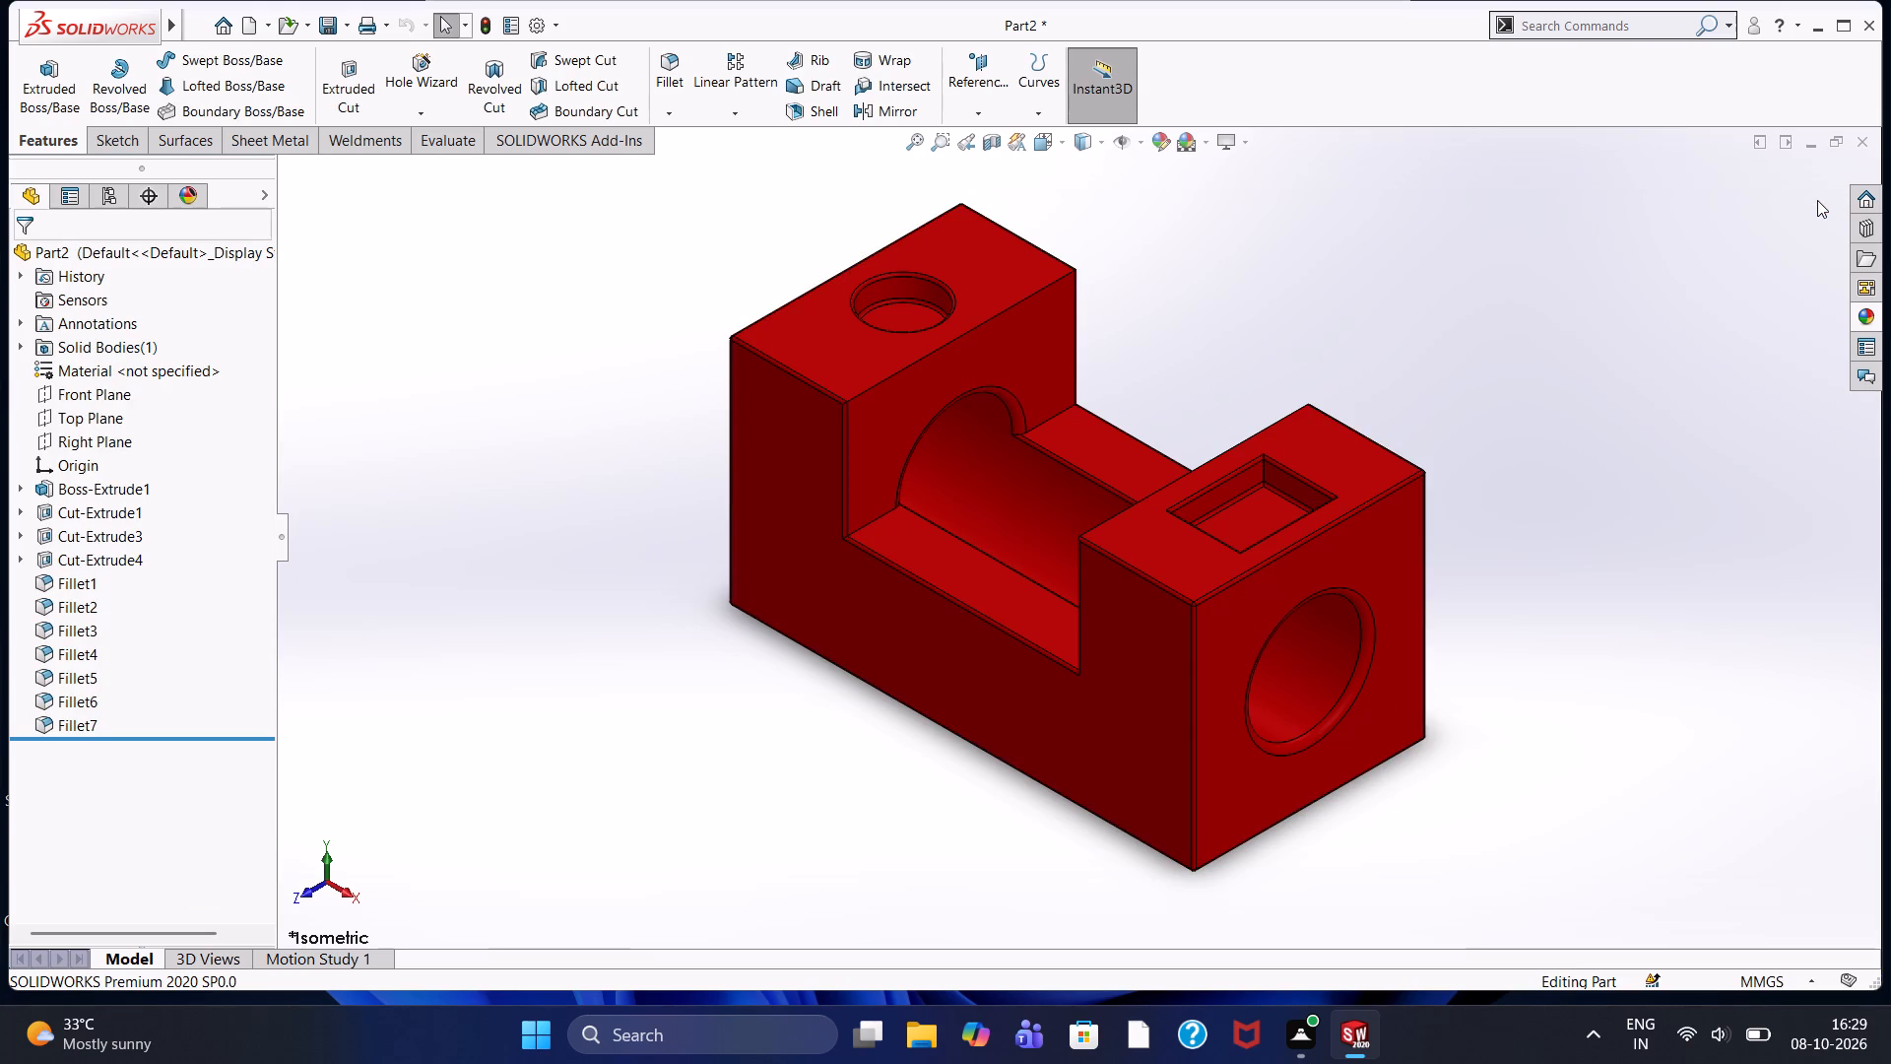
Stretch the block's extrusion depth freehand to about 120 mm, working from the bored end face in the right view.
key("ctrl+6")
key("ctrl+5")
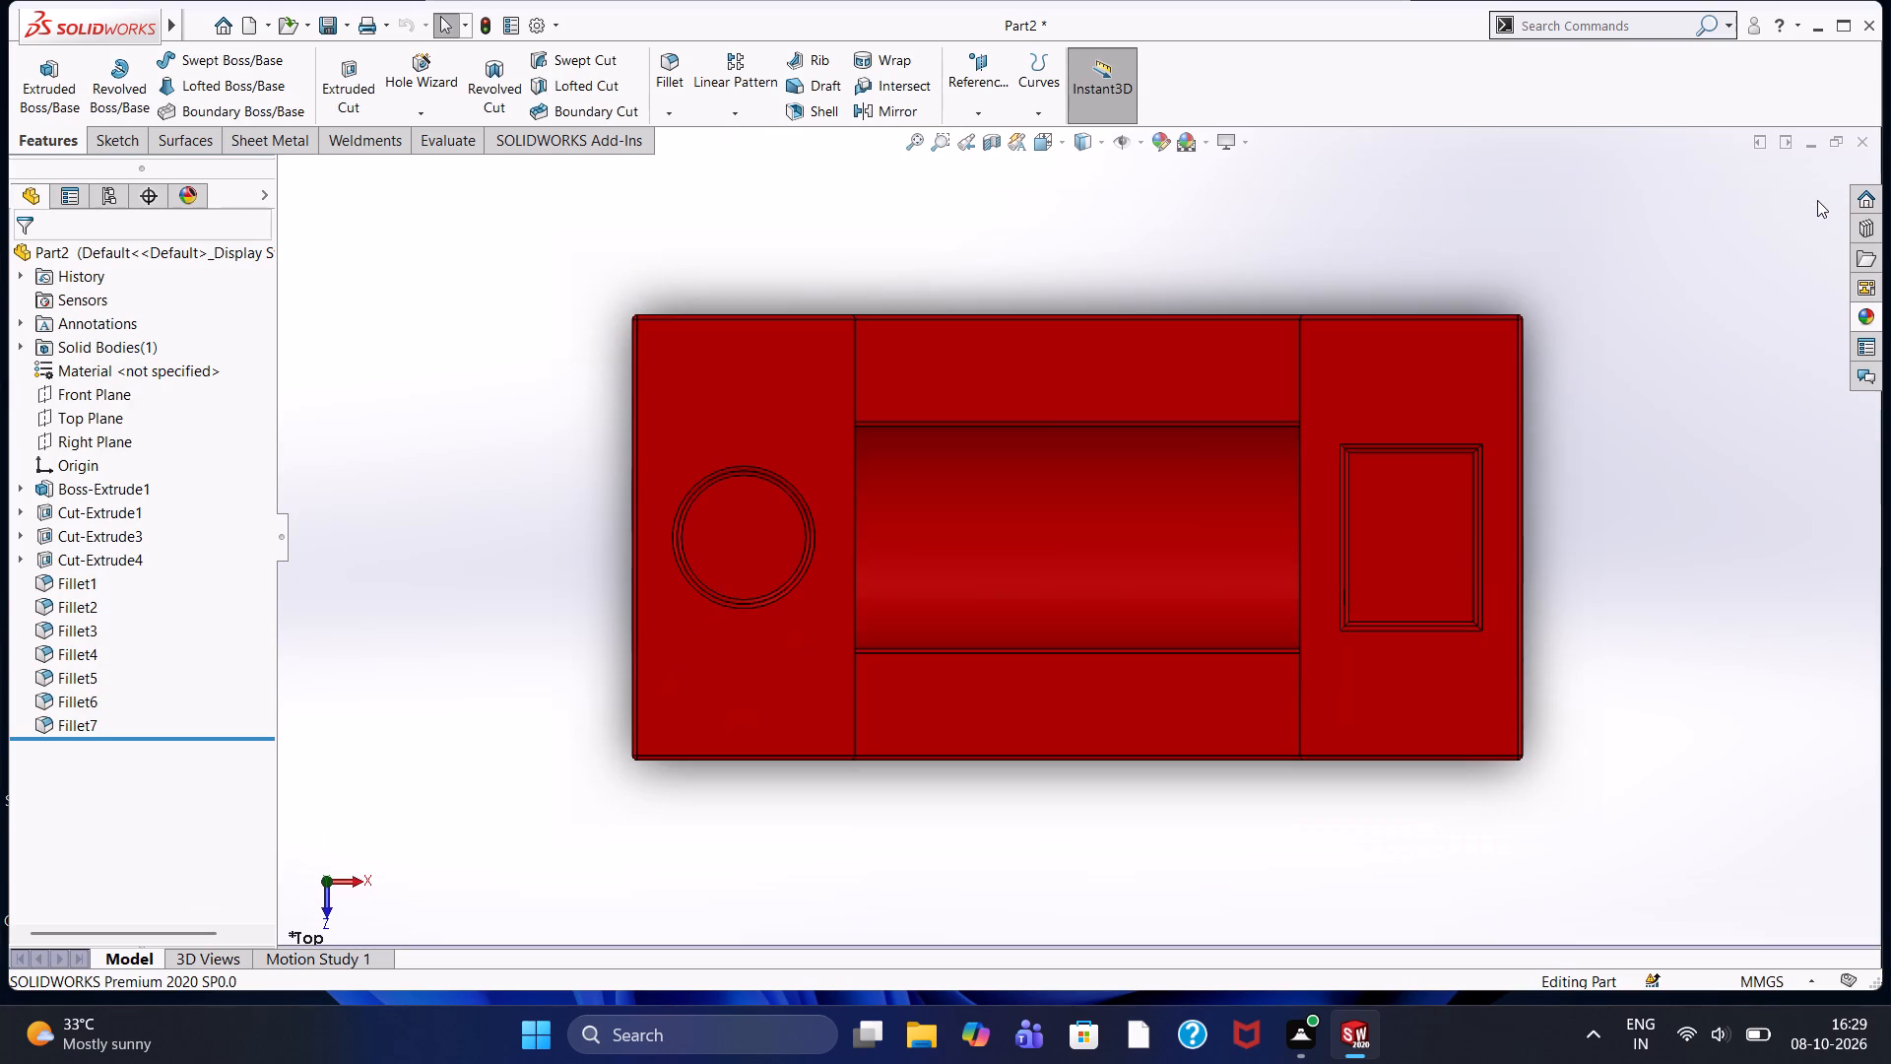
key("ctrl+4")
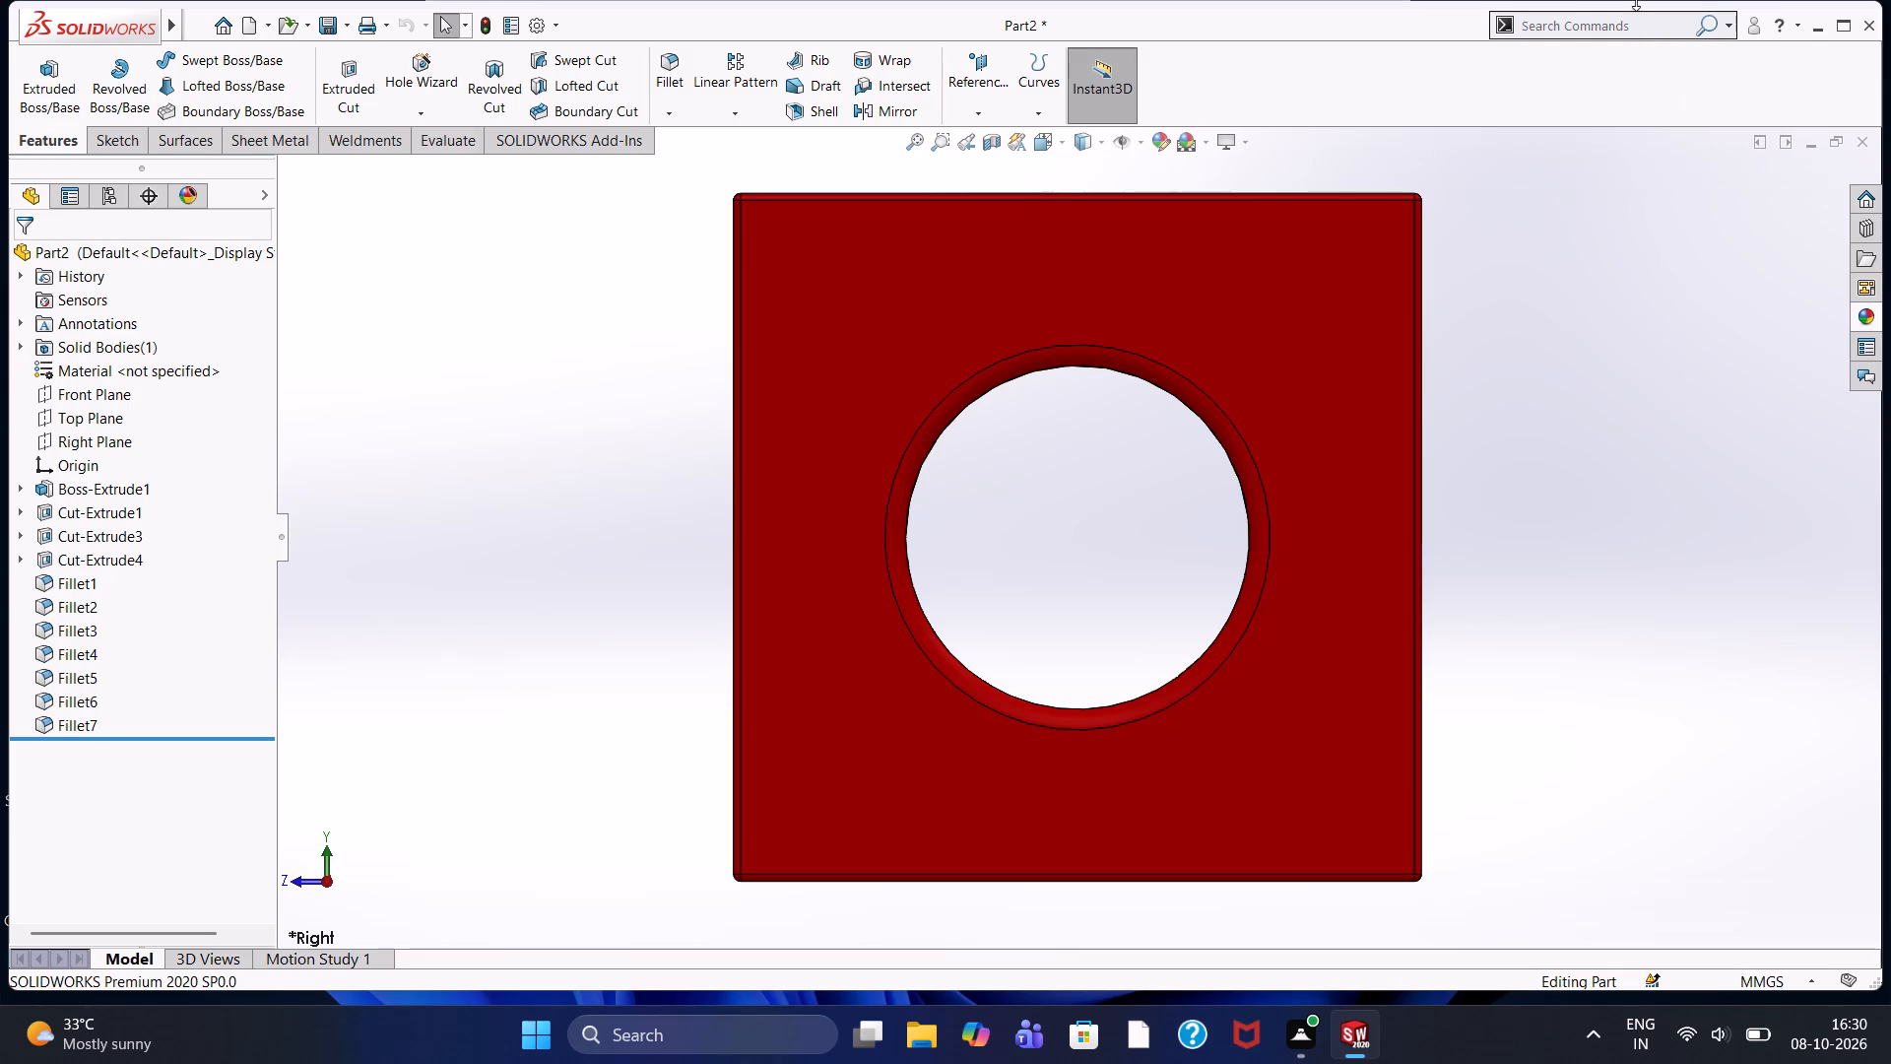
left_click(1337, 394)
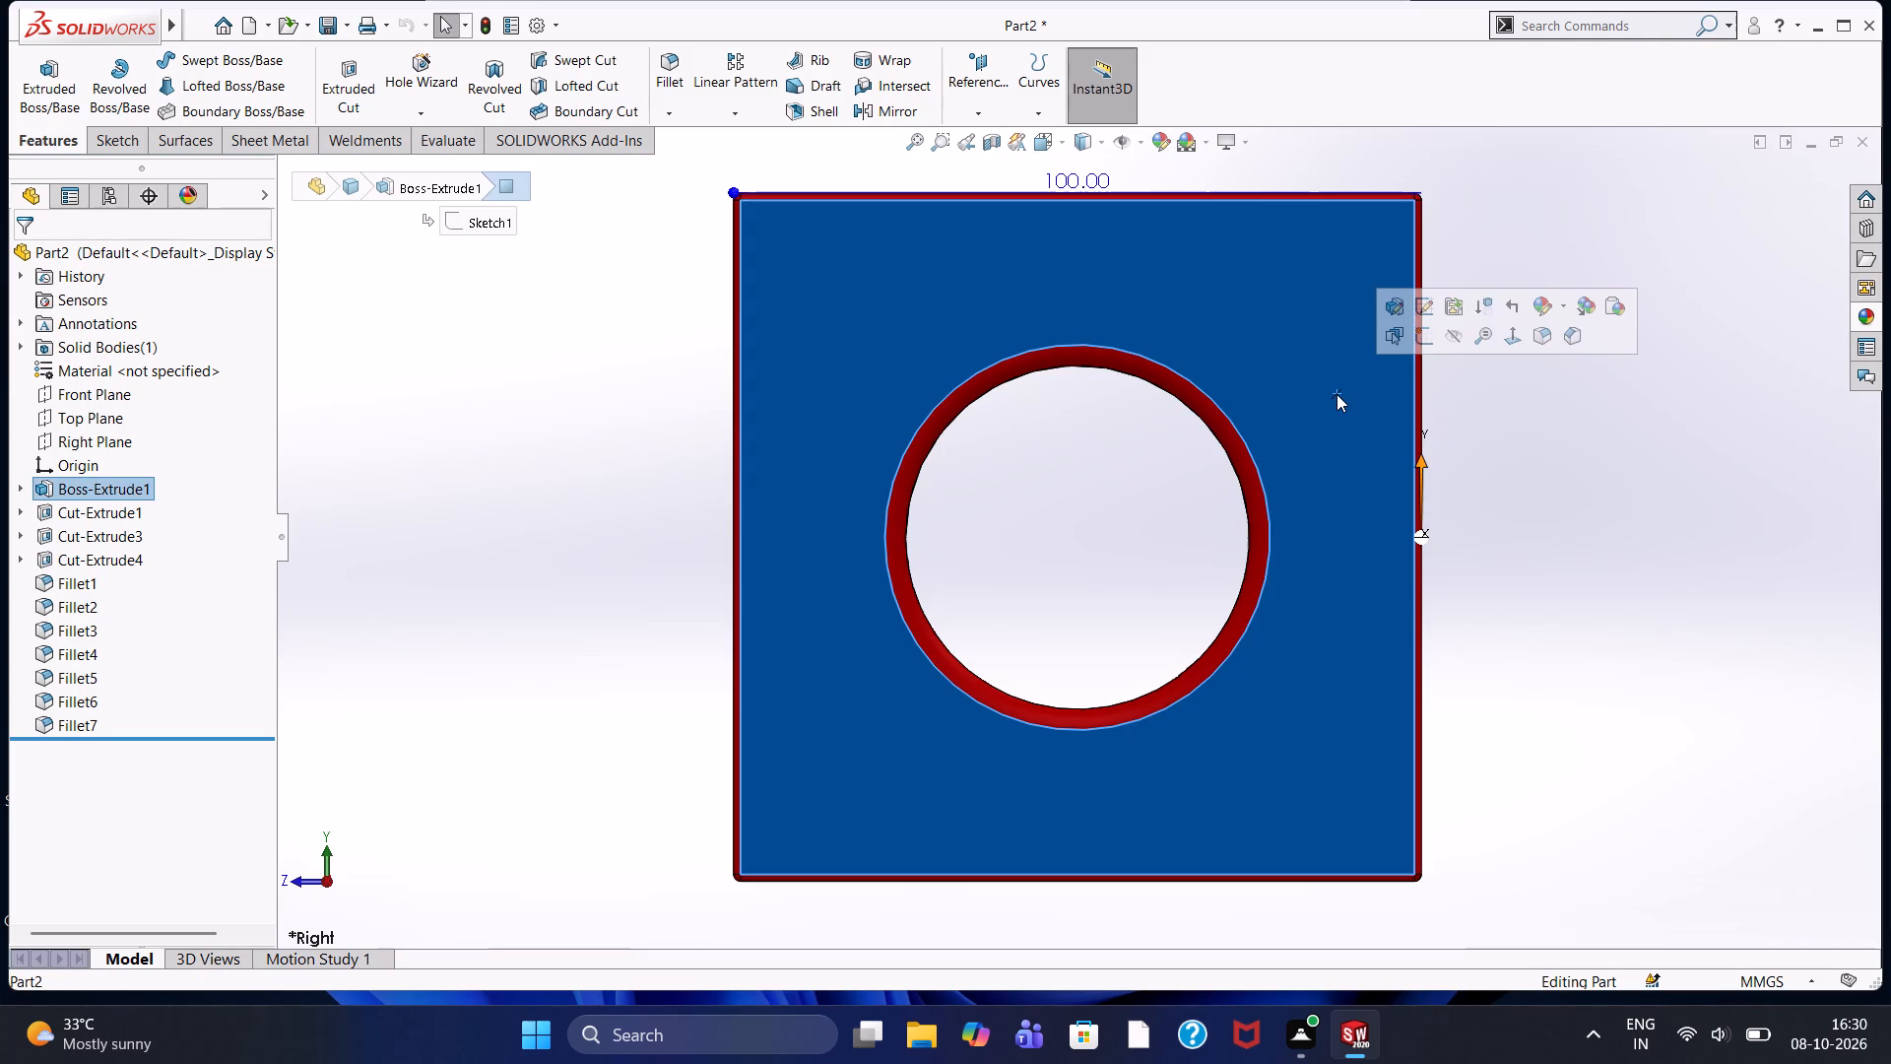
left_click_drag(1337, 394, 1428, 360)
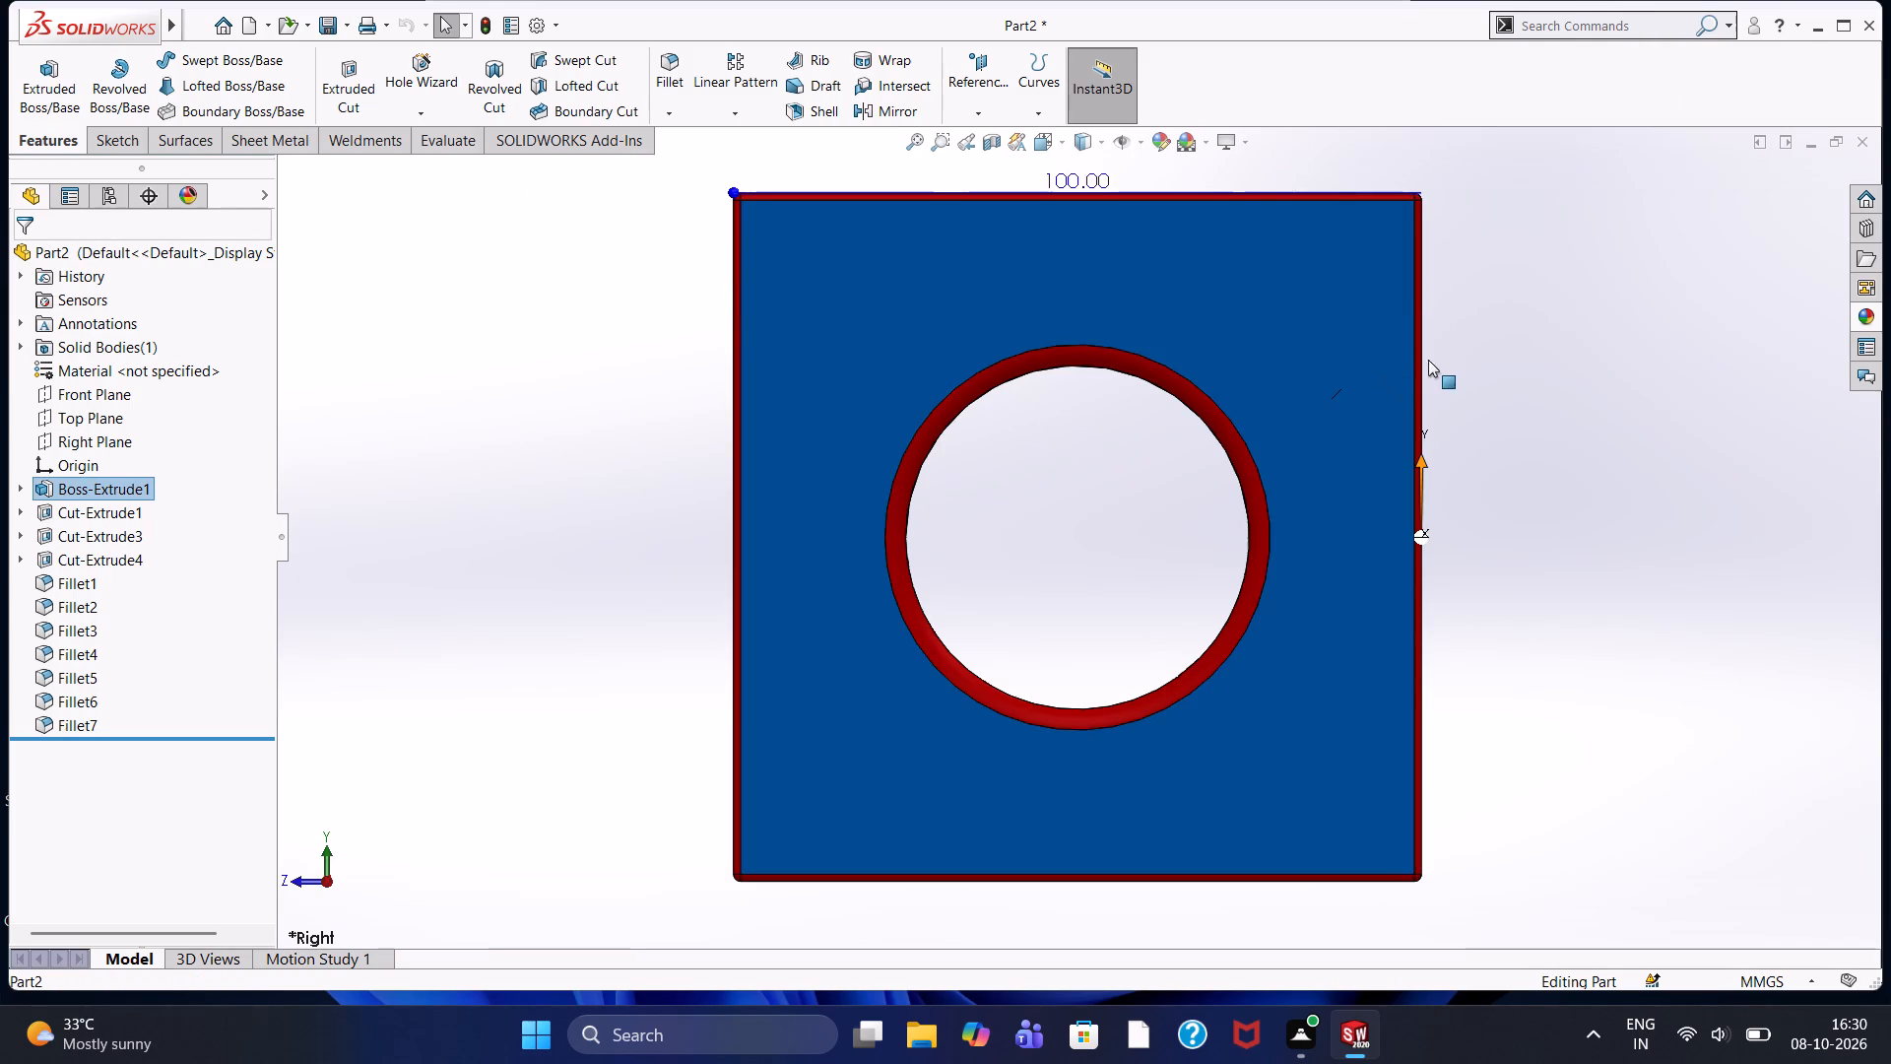
left_click_drag(1428, 360, 1605, 335)
left_click(1605, 335)
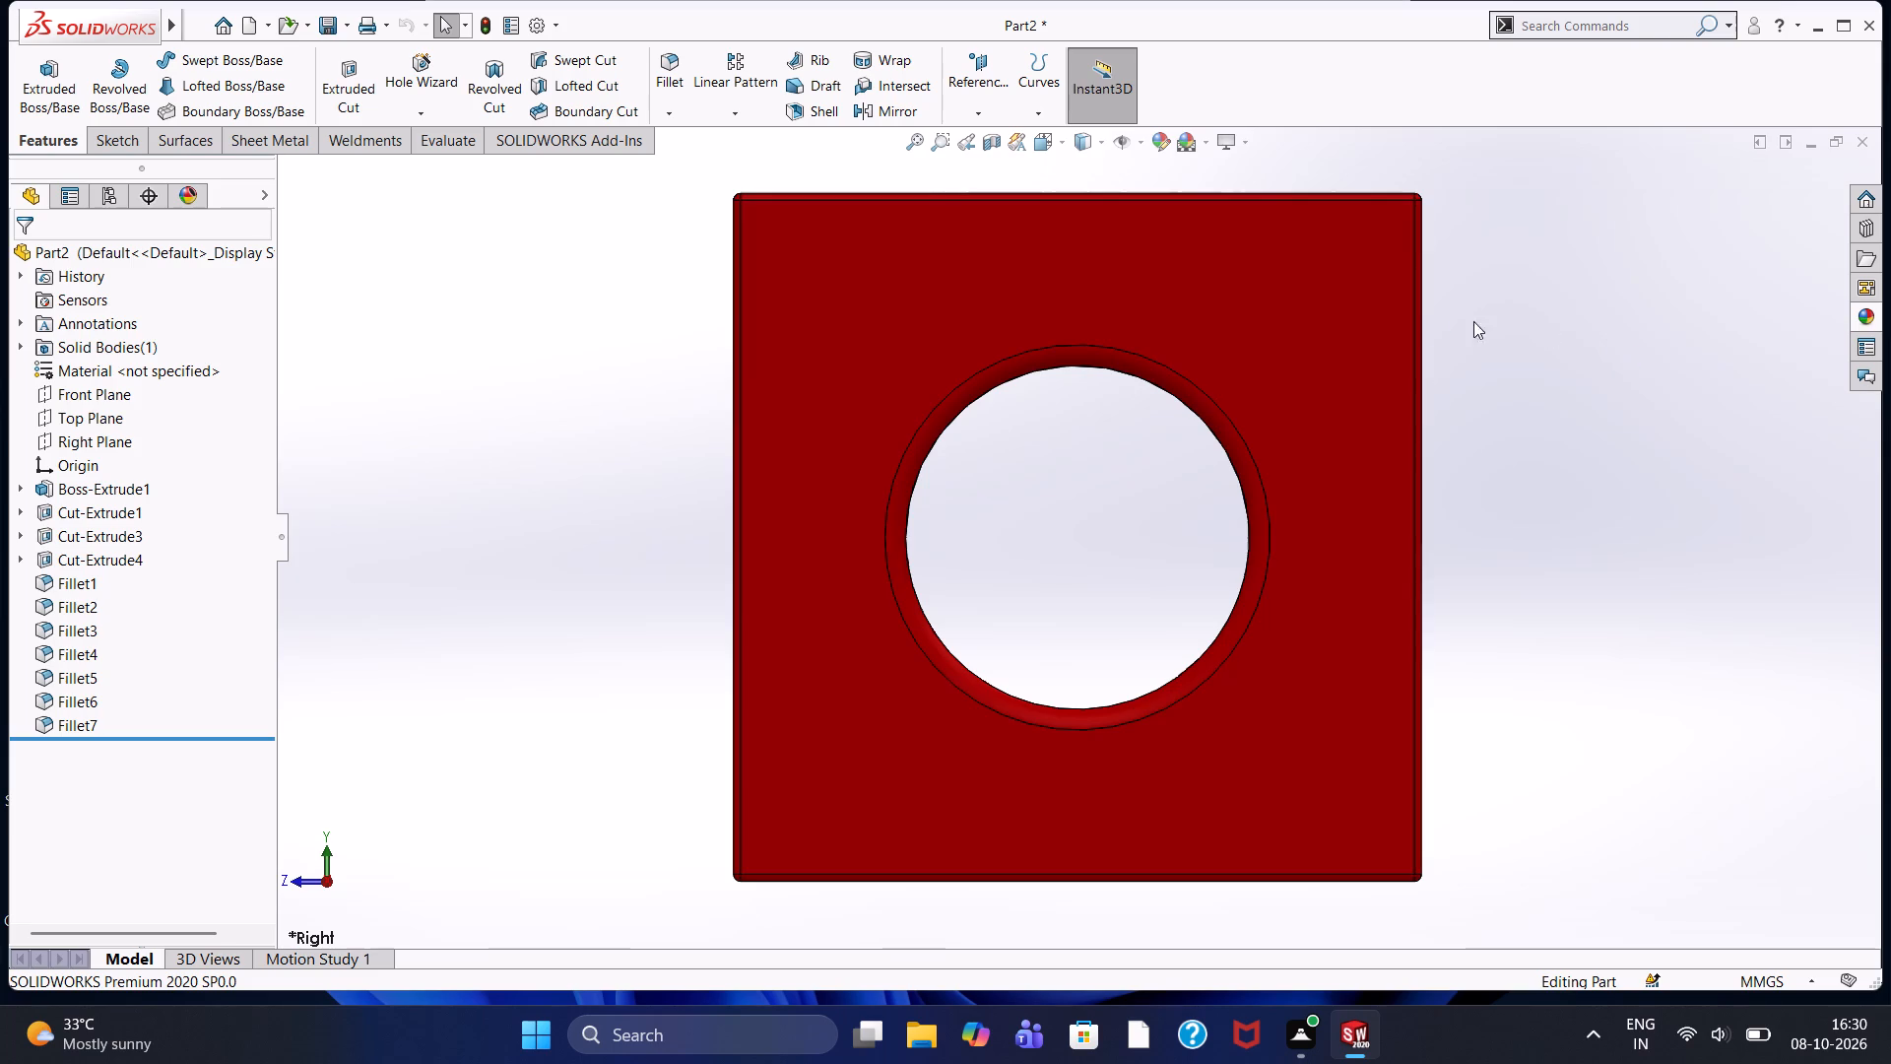
left_click(1299, 324)
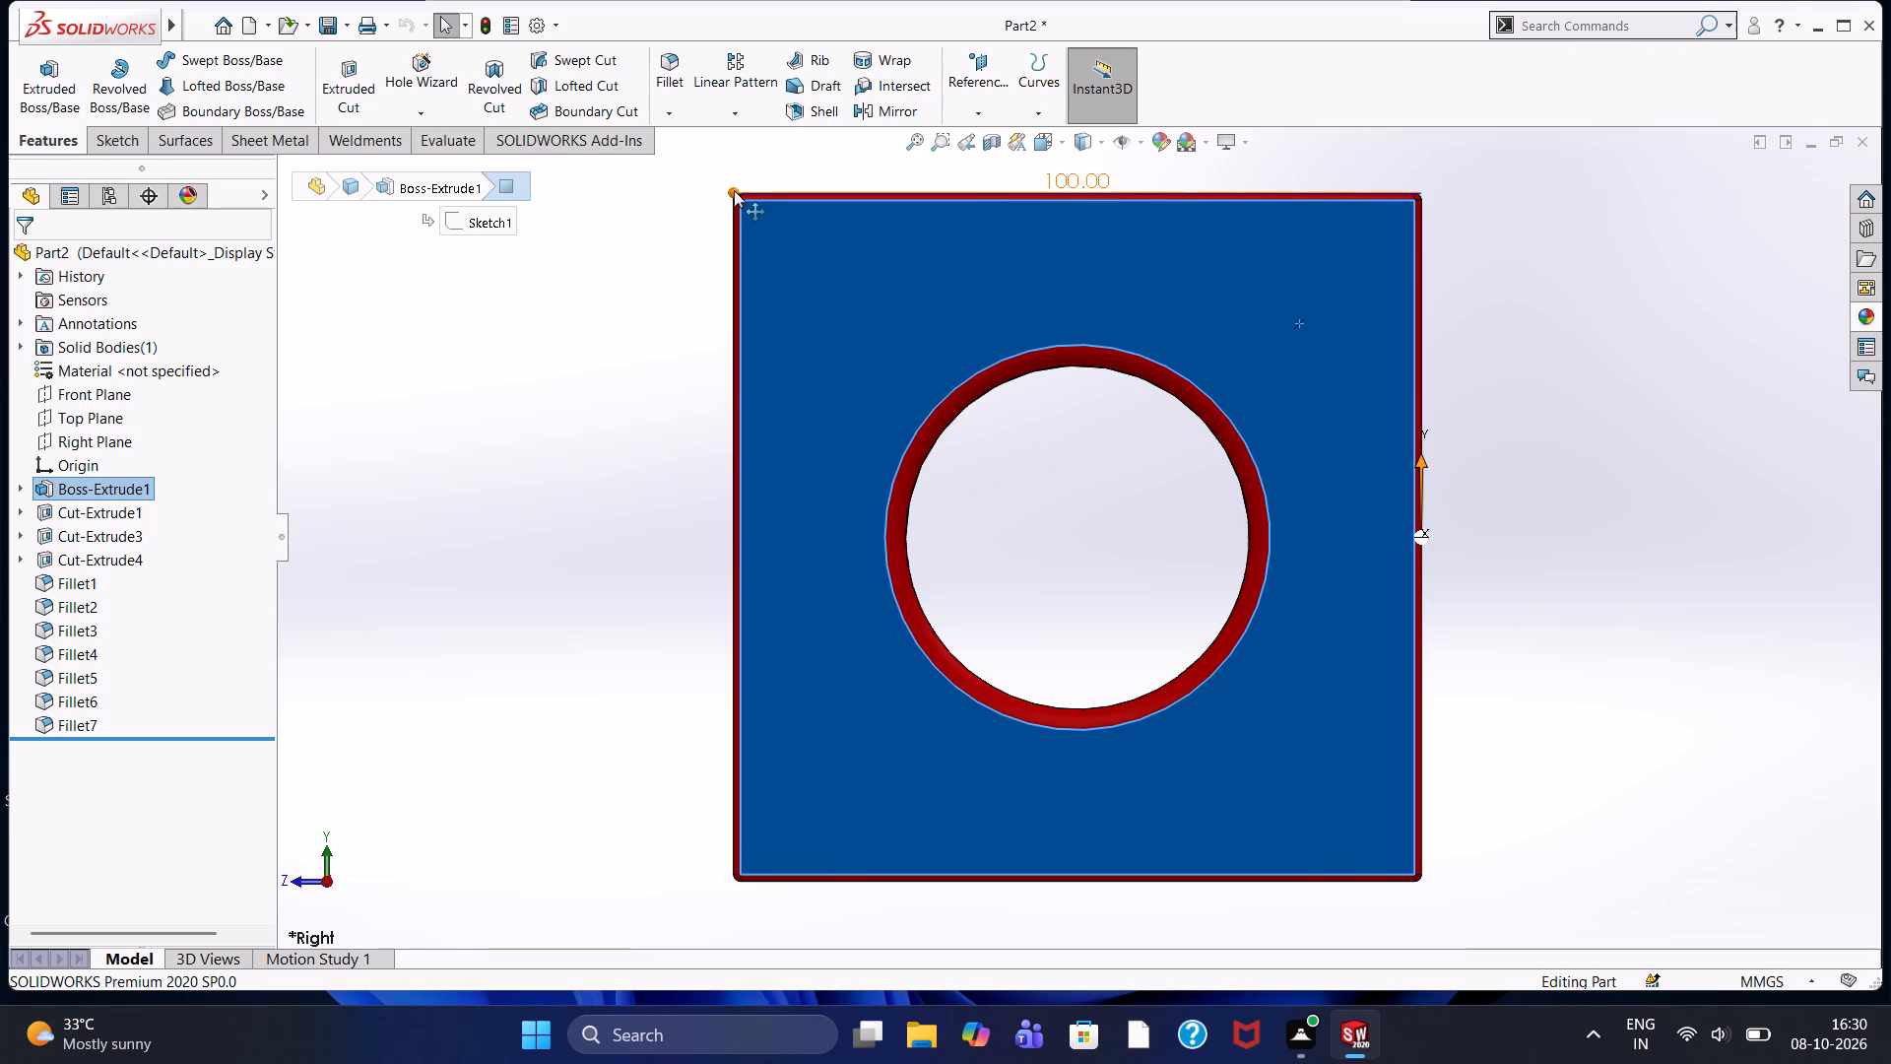
left_click_drag(734, 190, 465, 125)
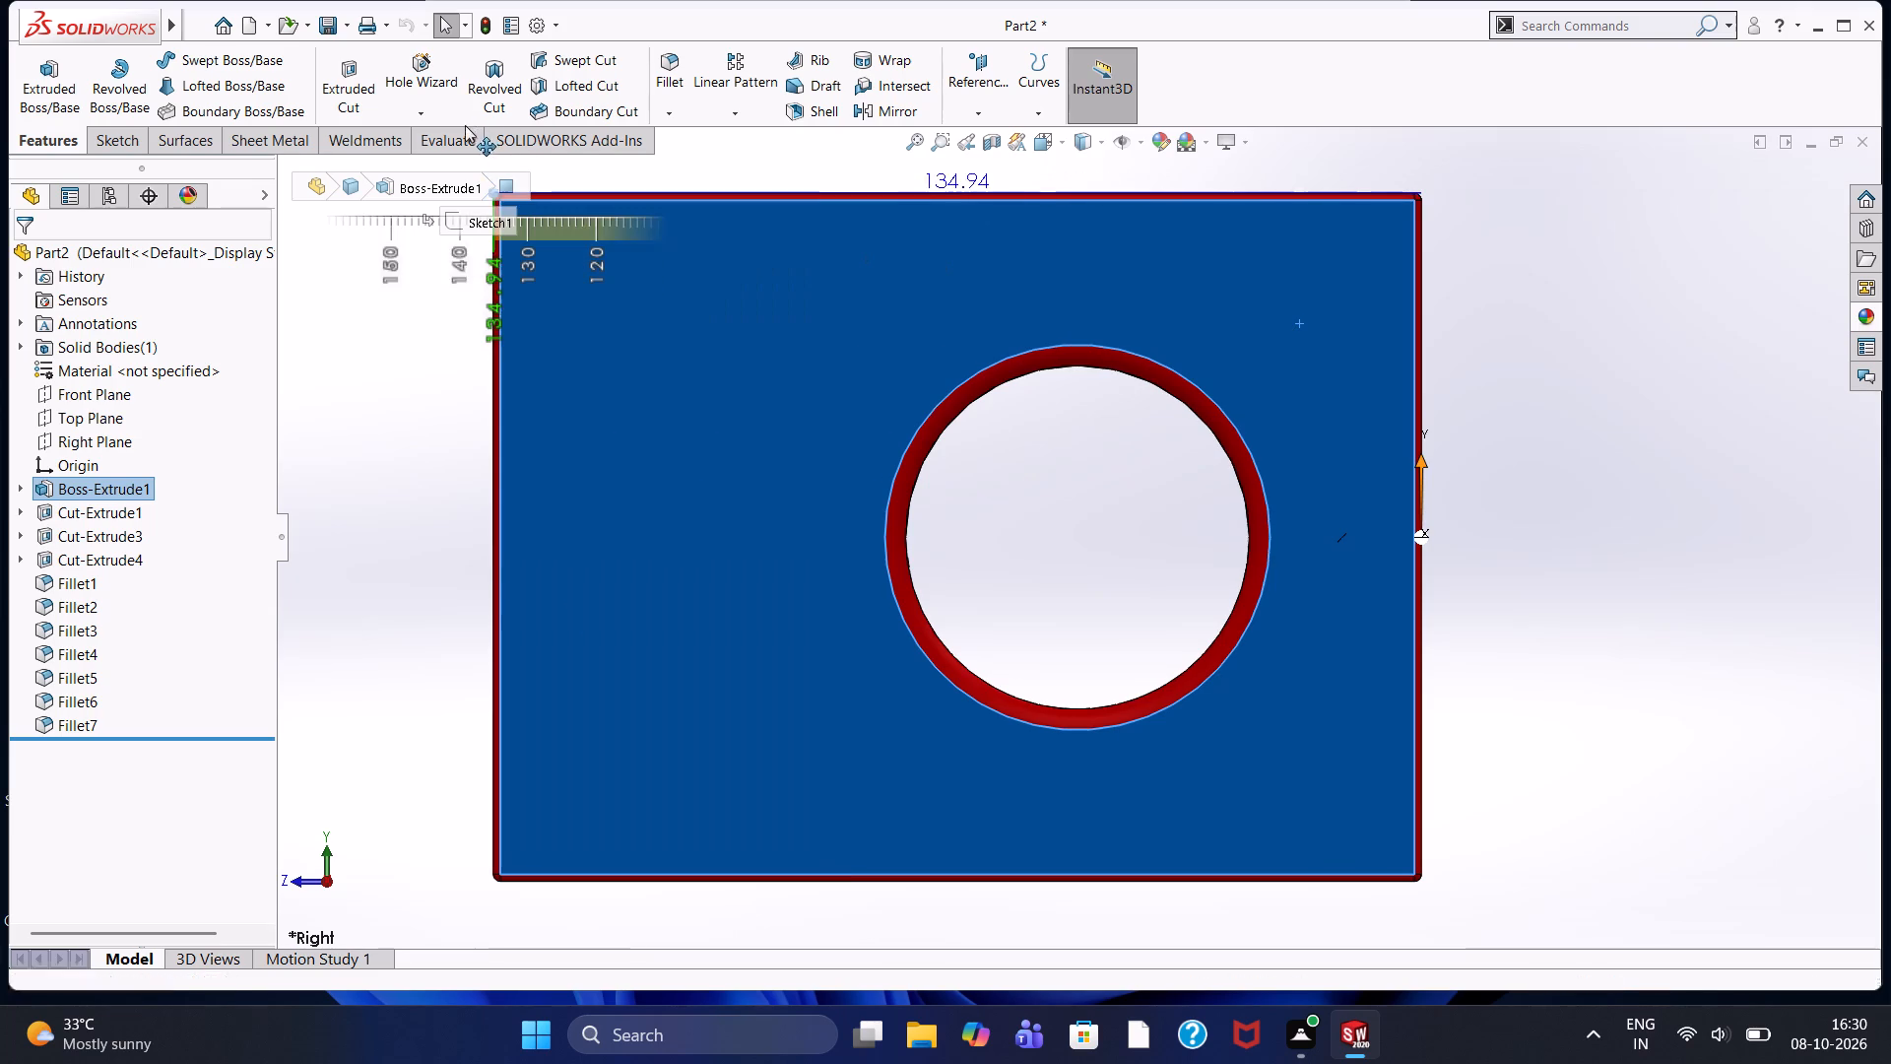
left_click_drag(465, 125, 598, 168)
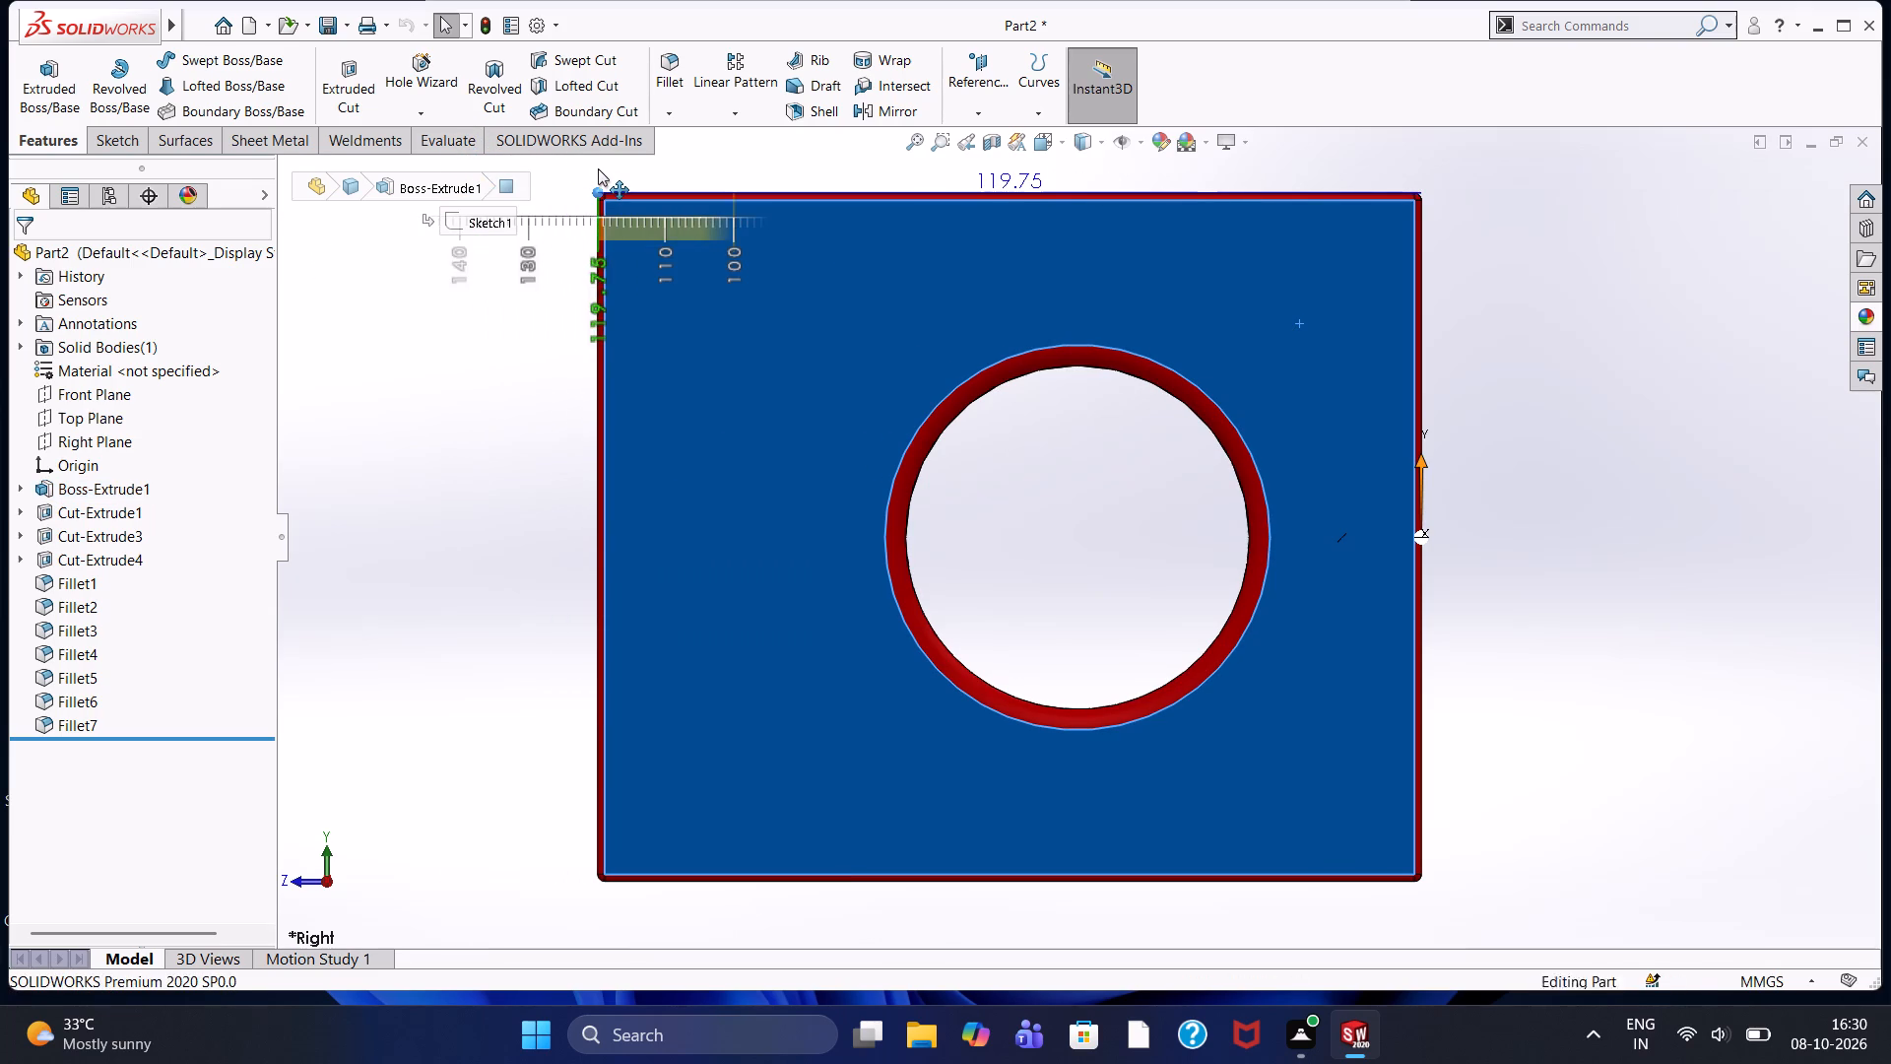
left_click(502, 257)
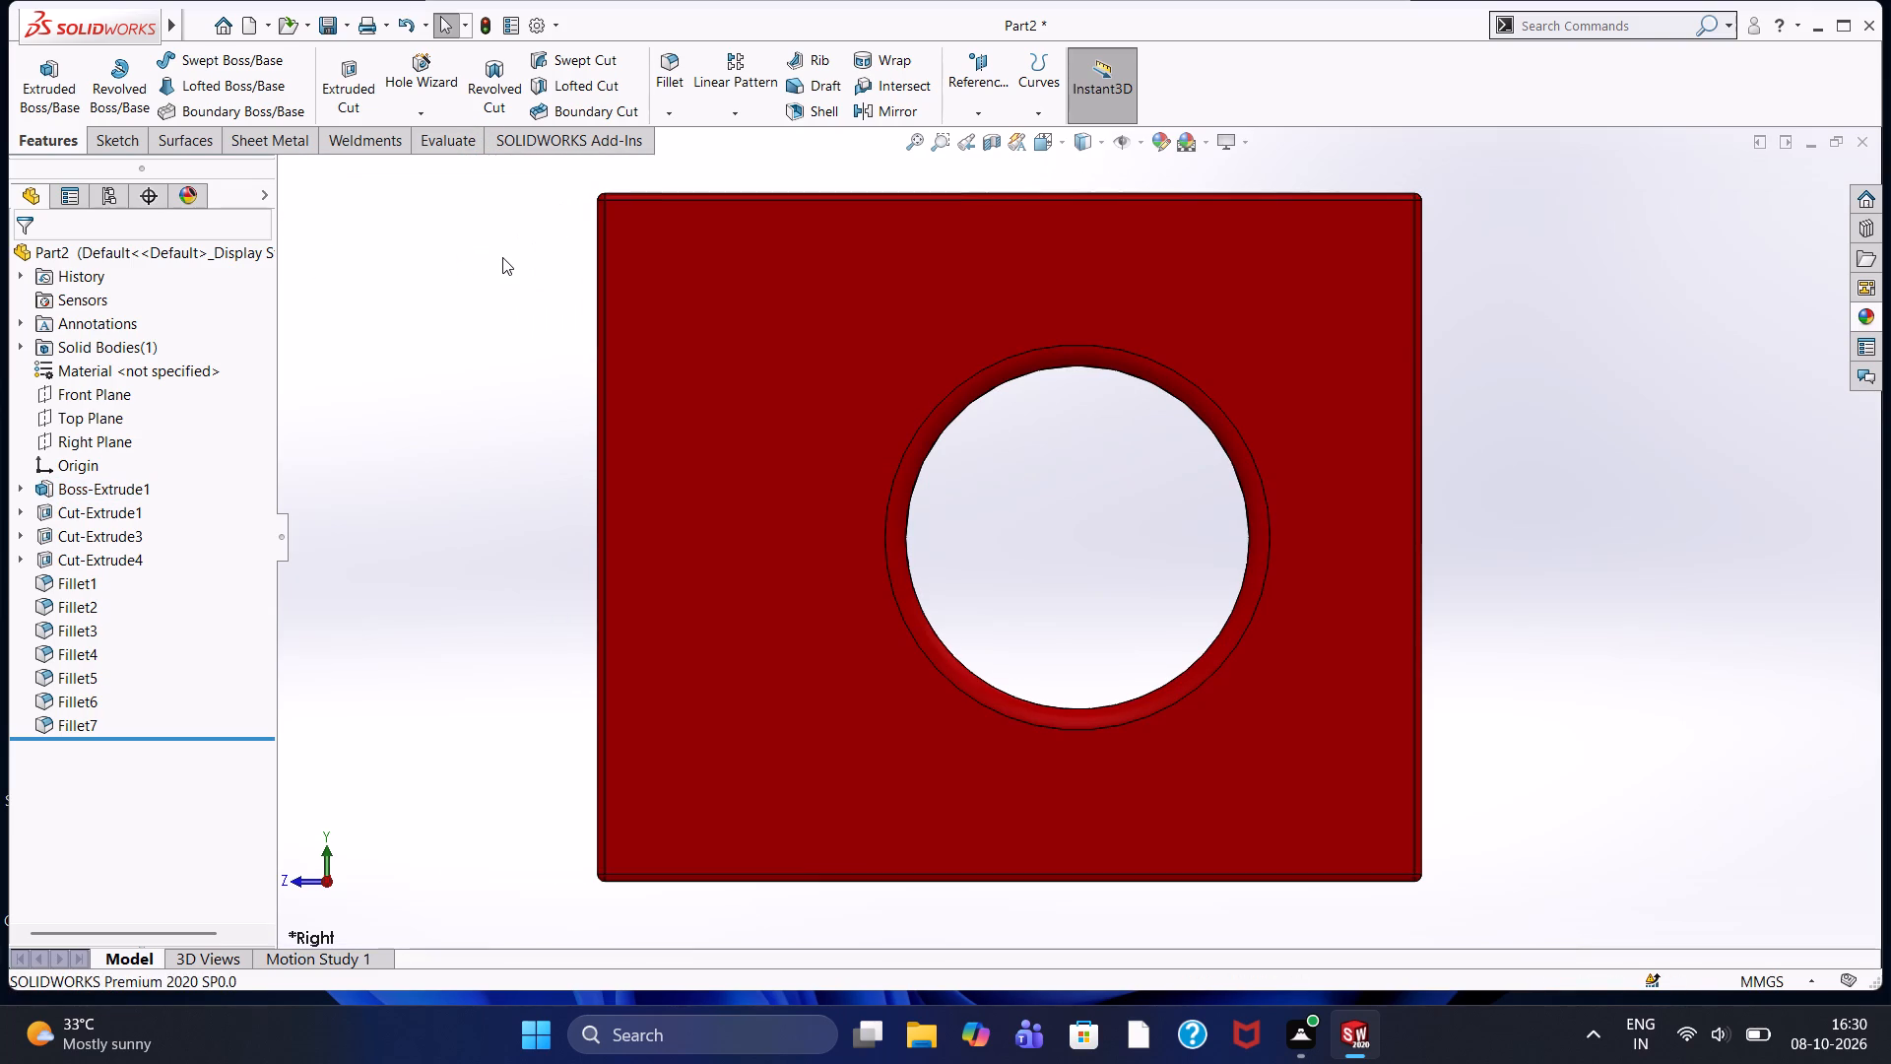
Examine the bored end face, U-shaped front face, both raised top faces and the slot floor in an isometric view.
key("ctrl+7")
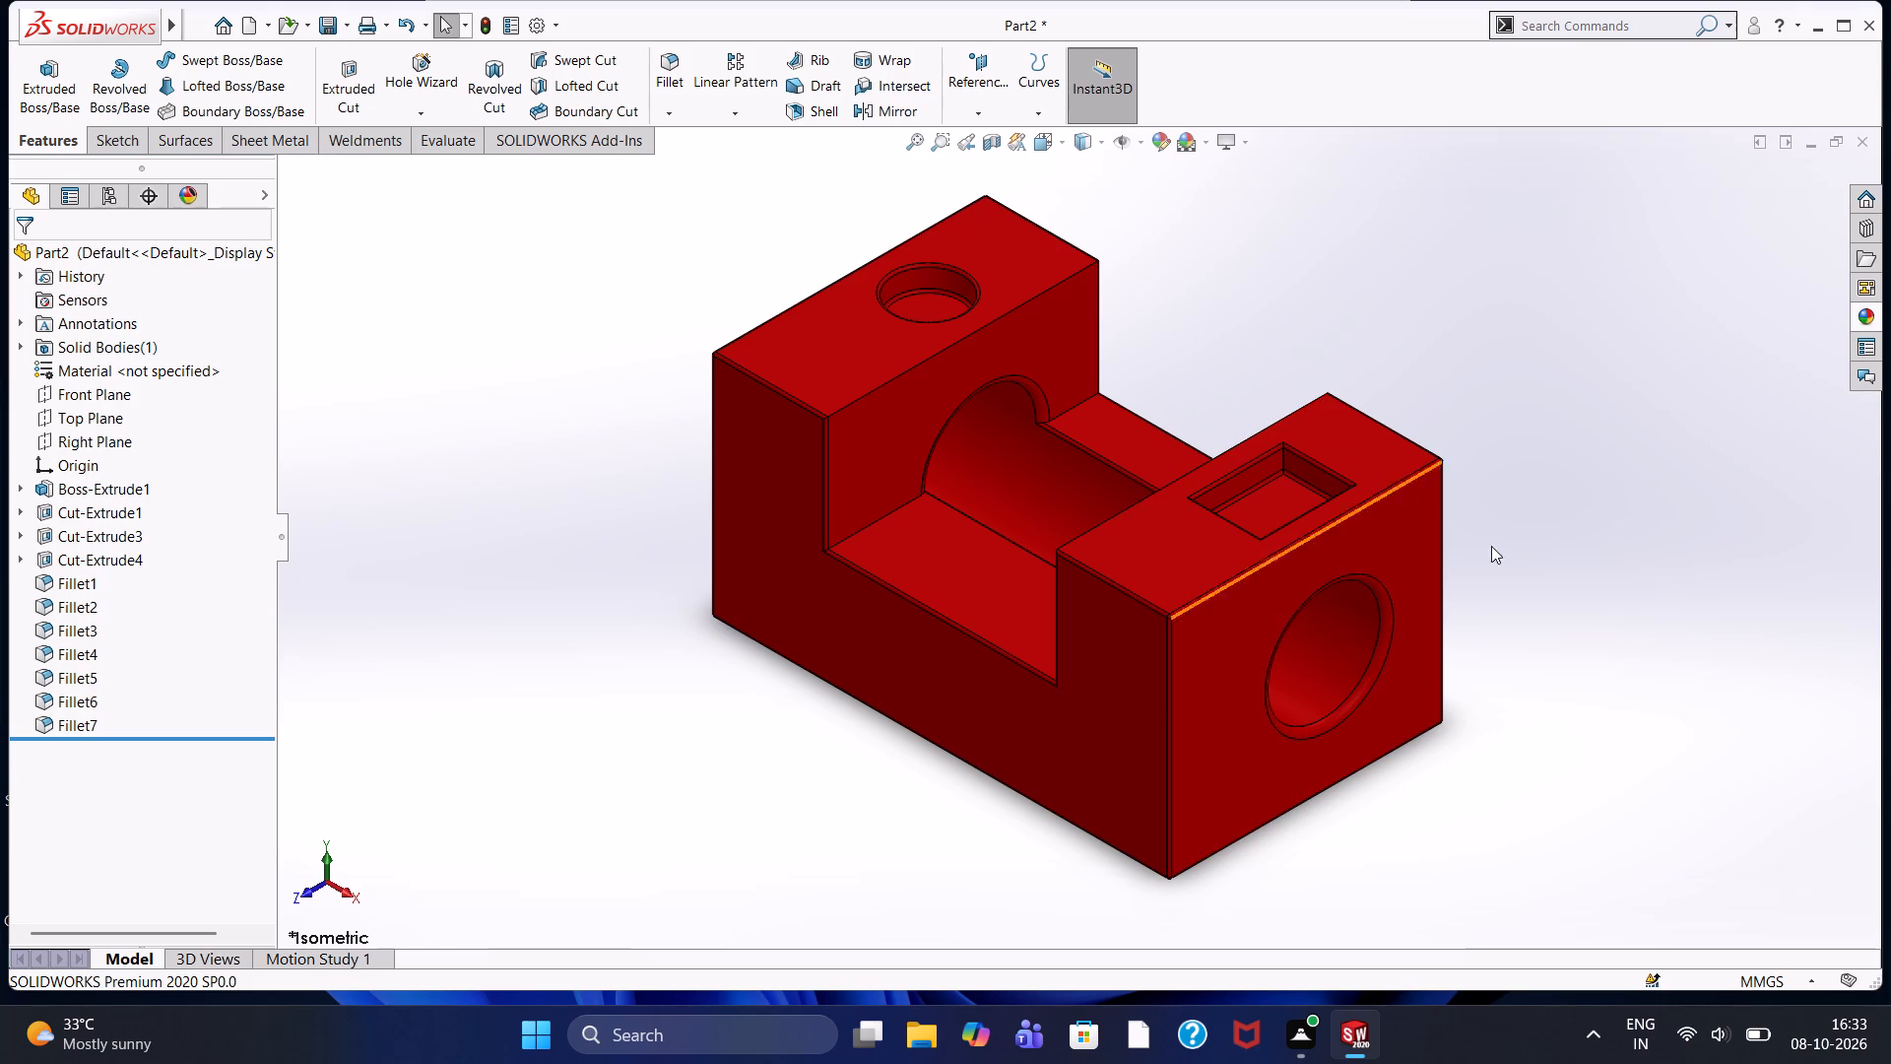
left_click(1220, 668)
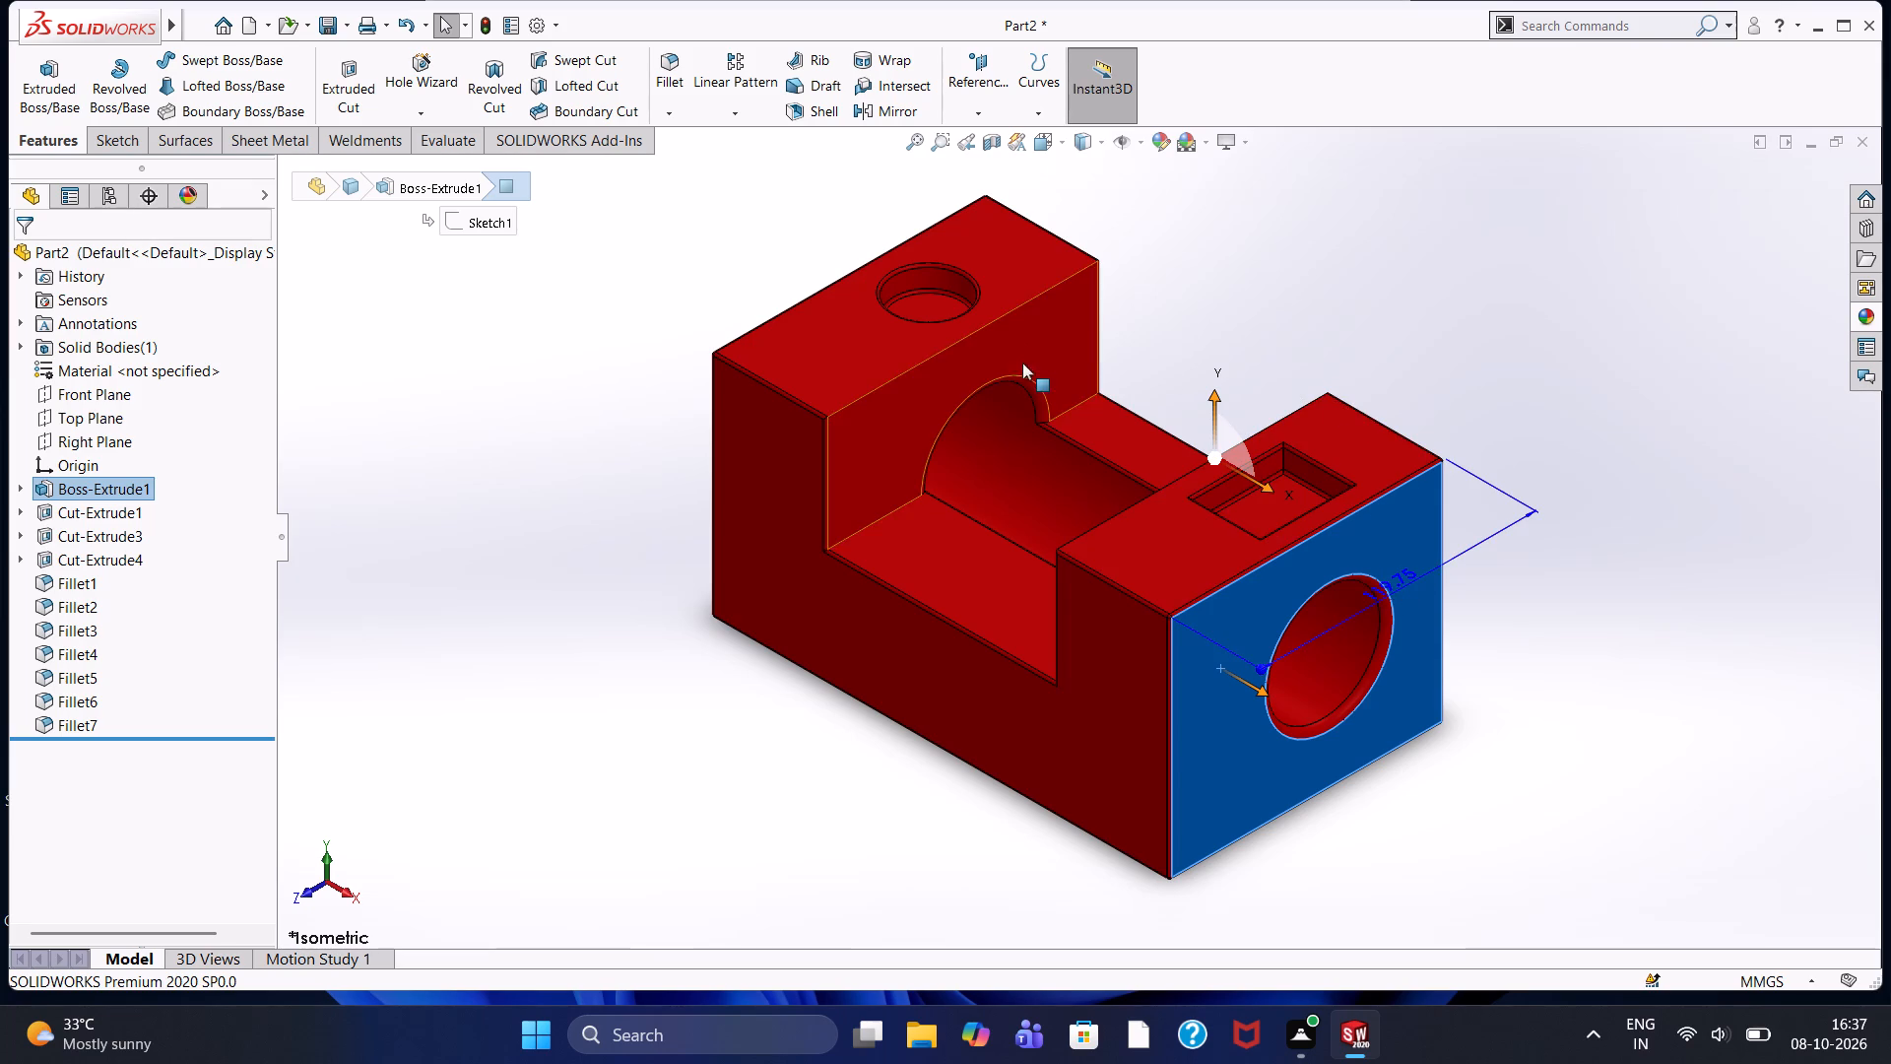
left_click(781, 689)
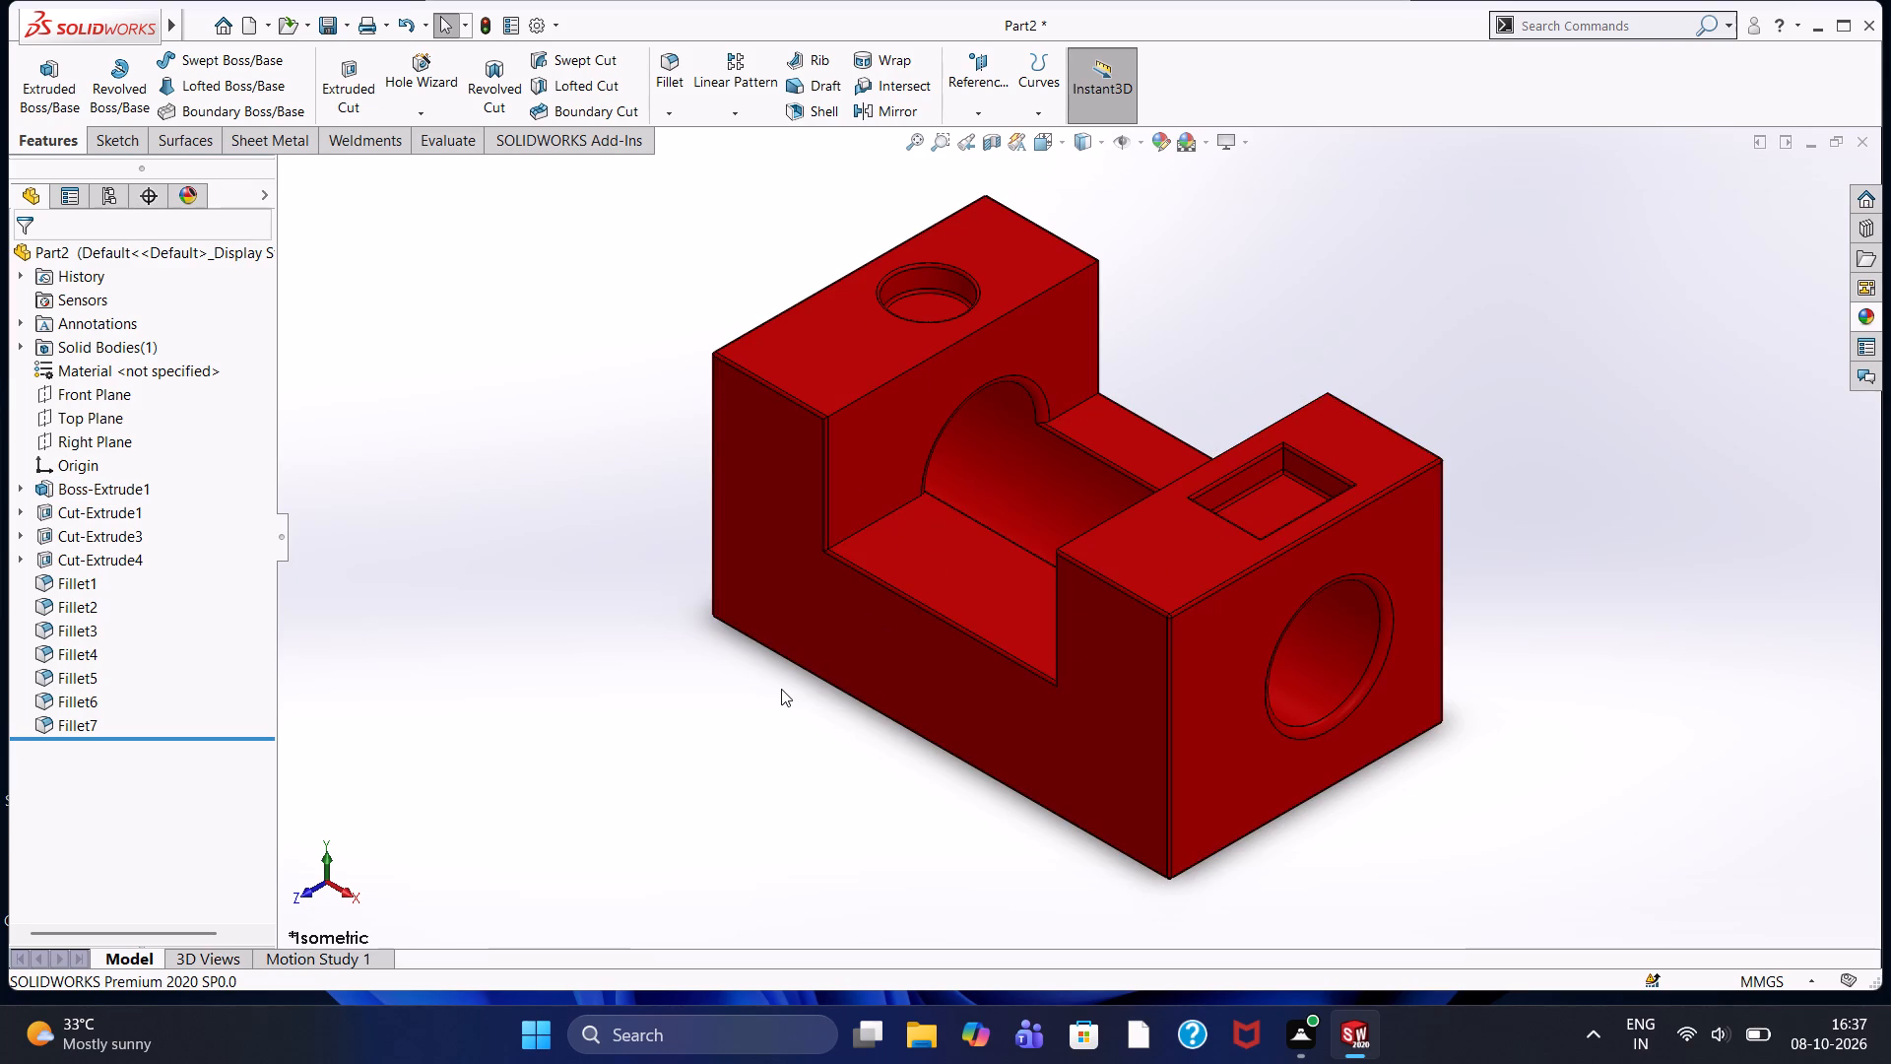
left_click(1134, 691)
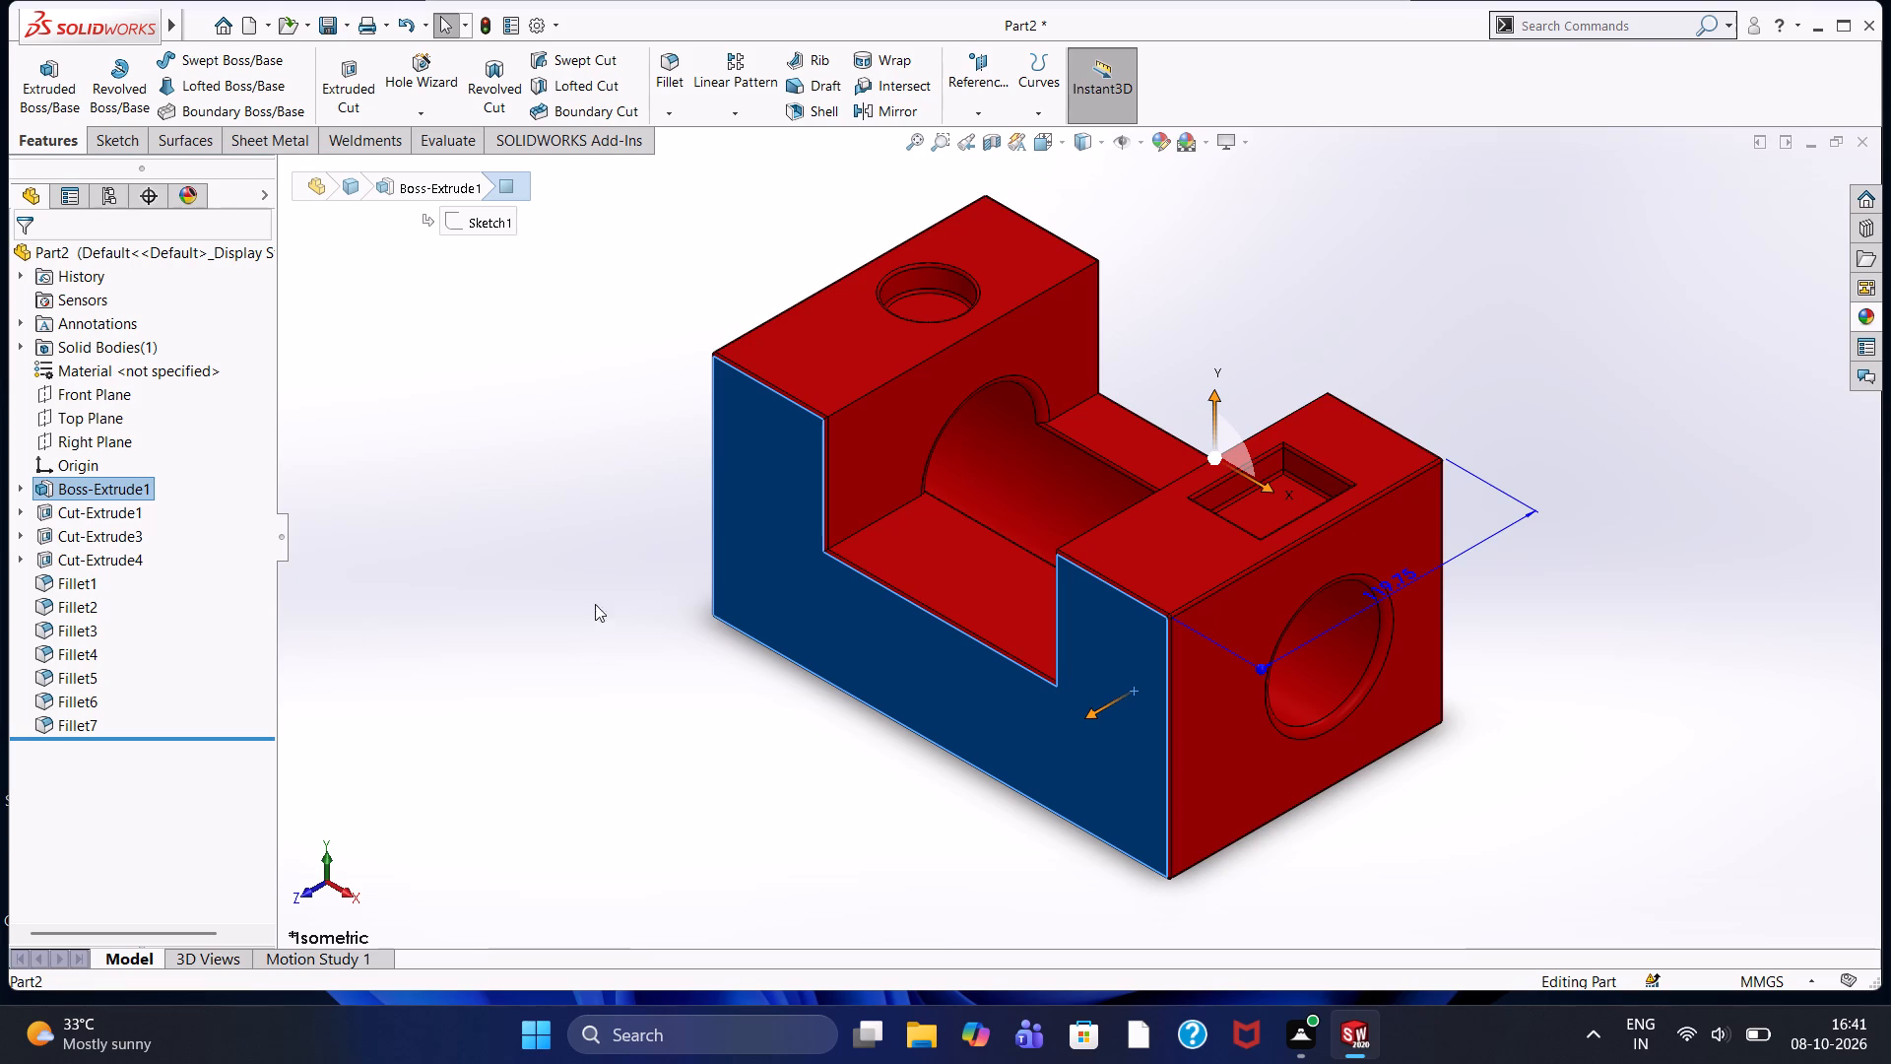
left_click(607, 467)
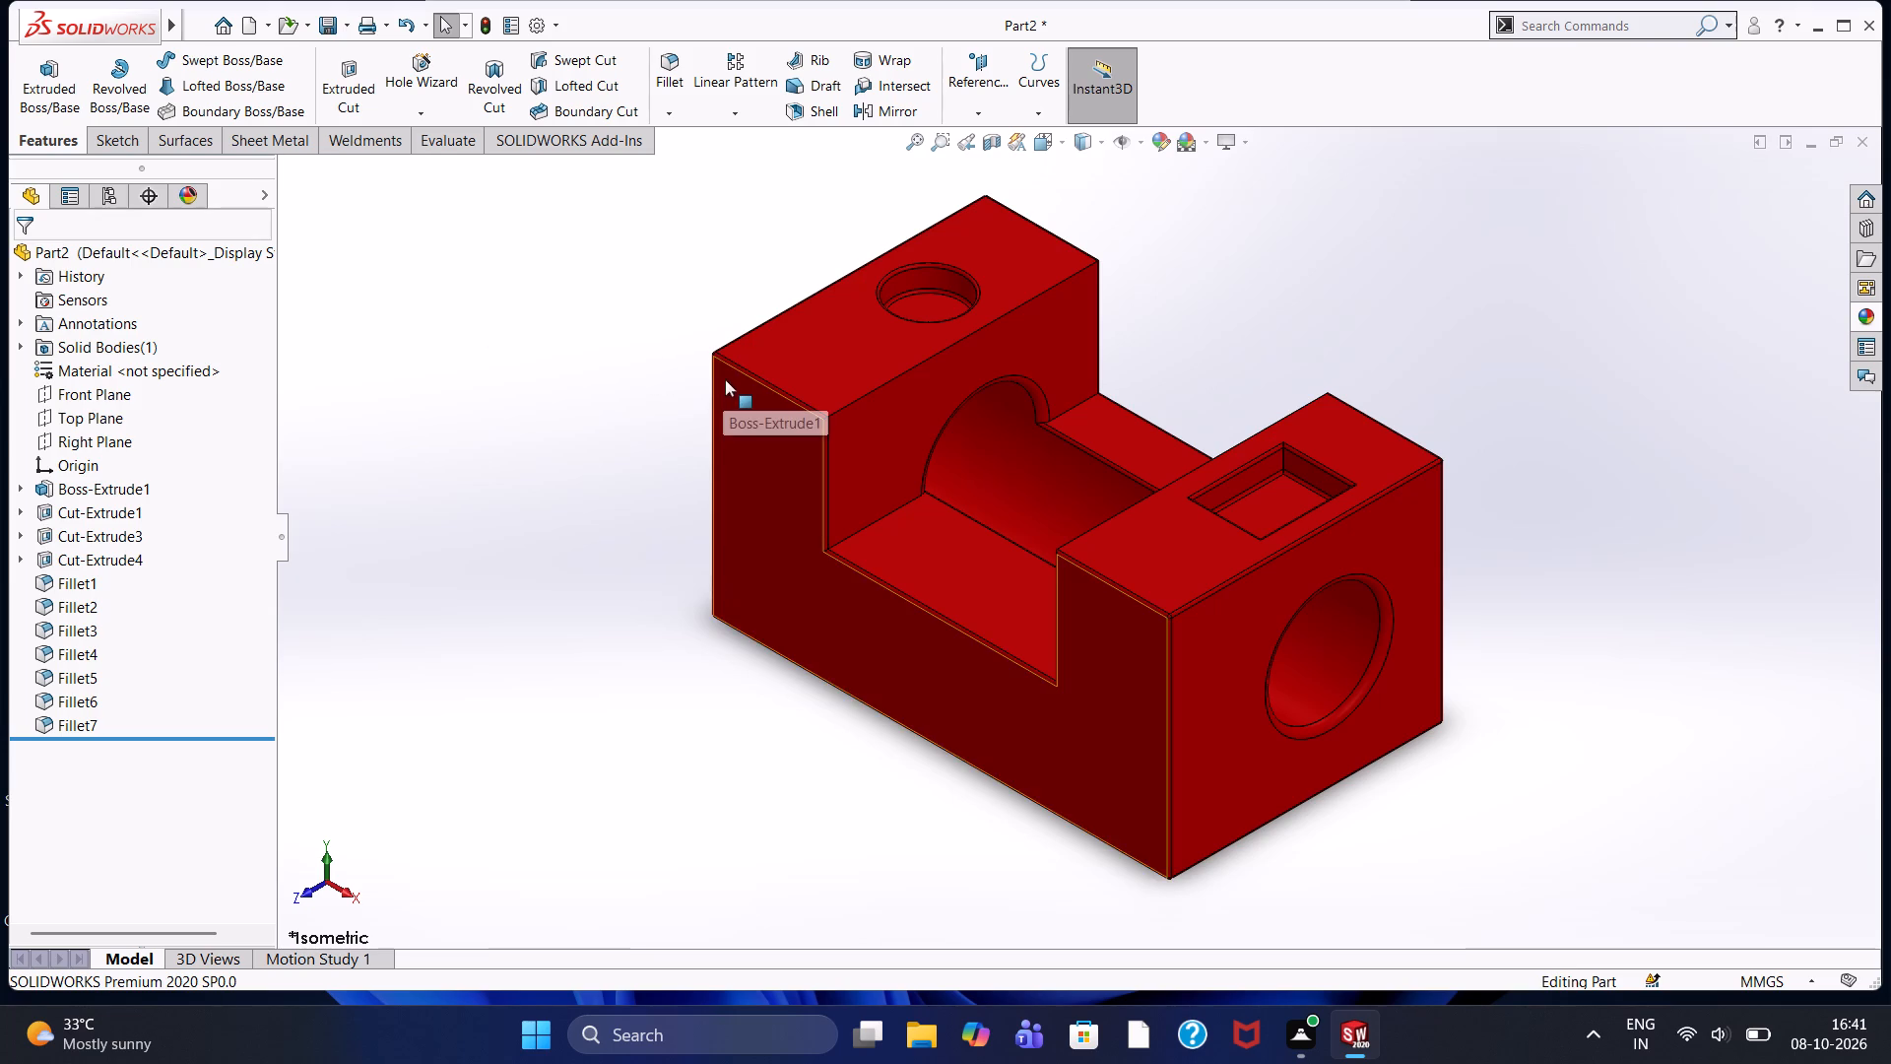
left_click(762, 365)
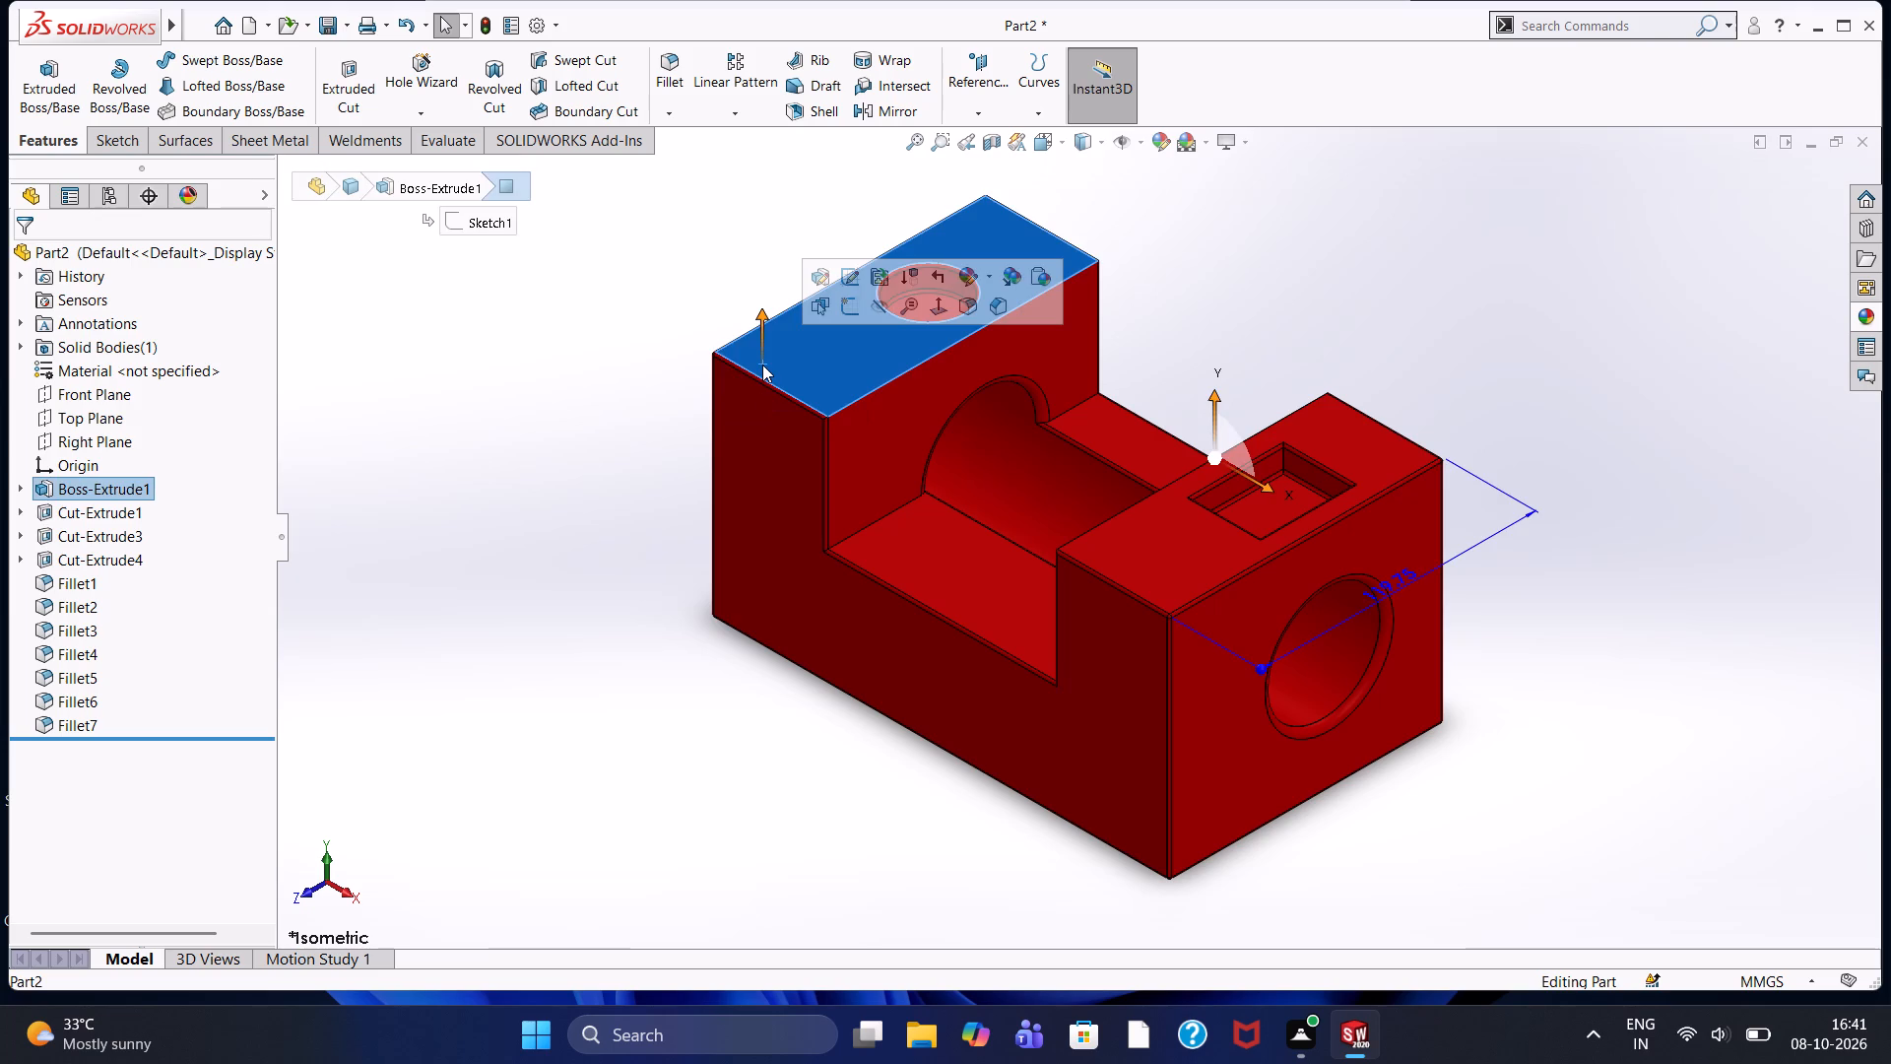
left_click(1116, 531)
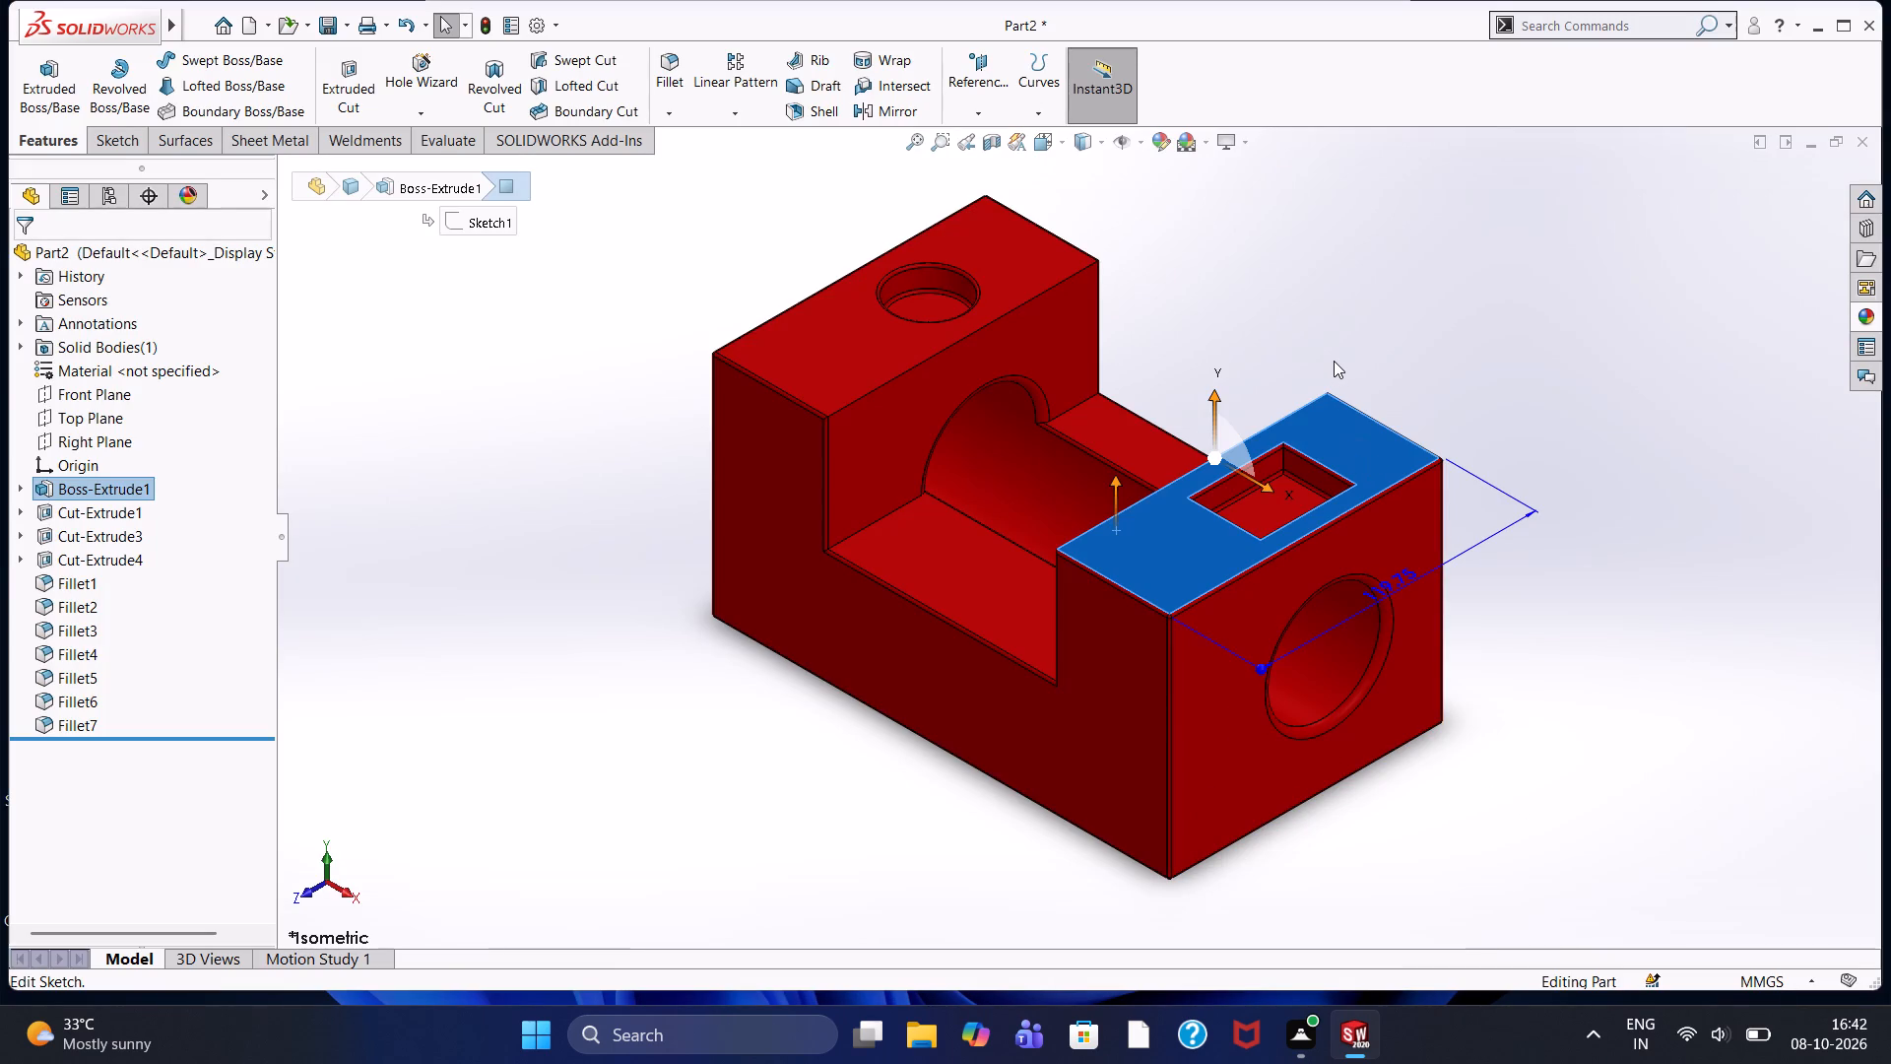
left_click(1368, 270)
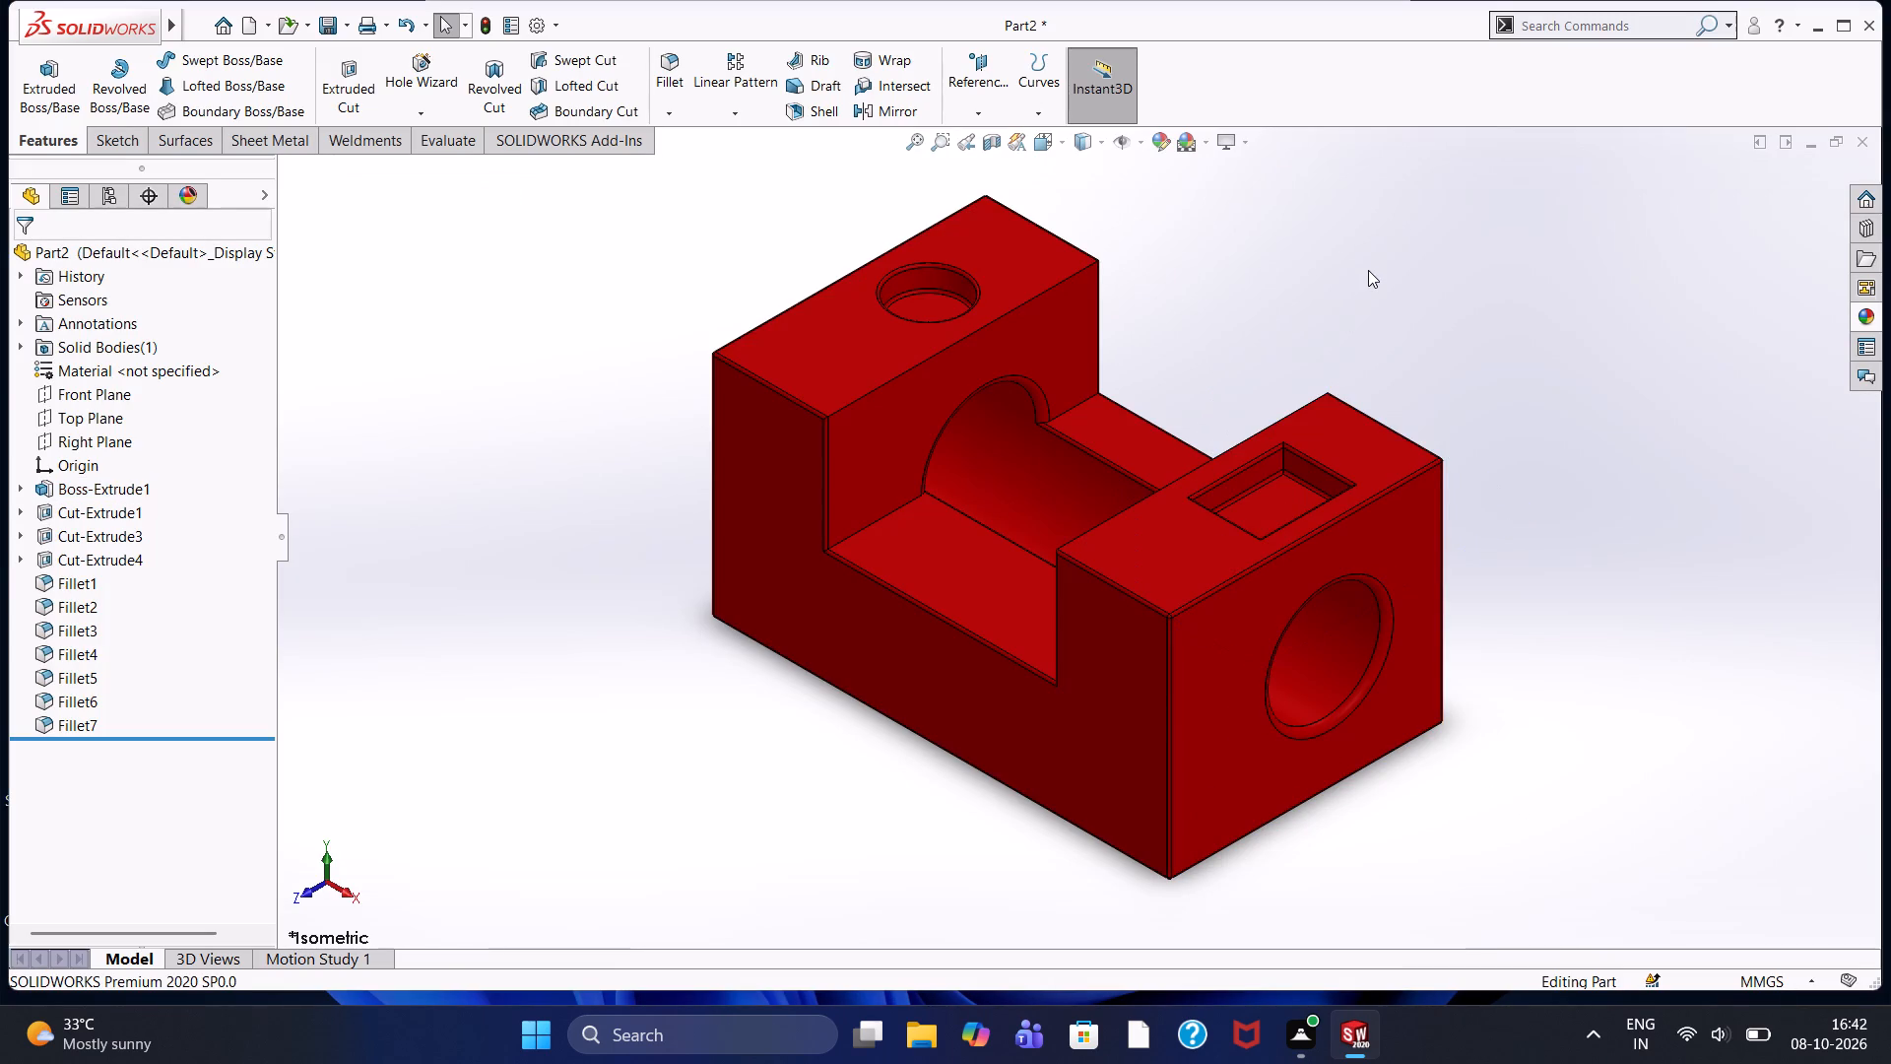
left_click(1134, 433)
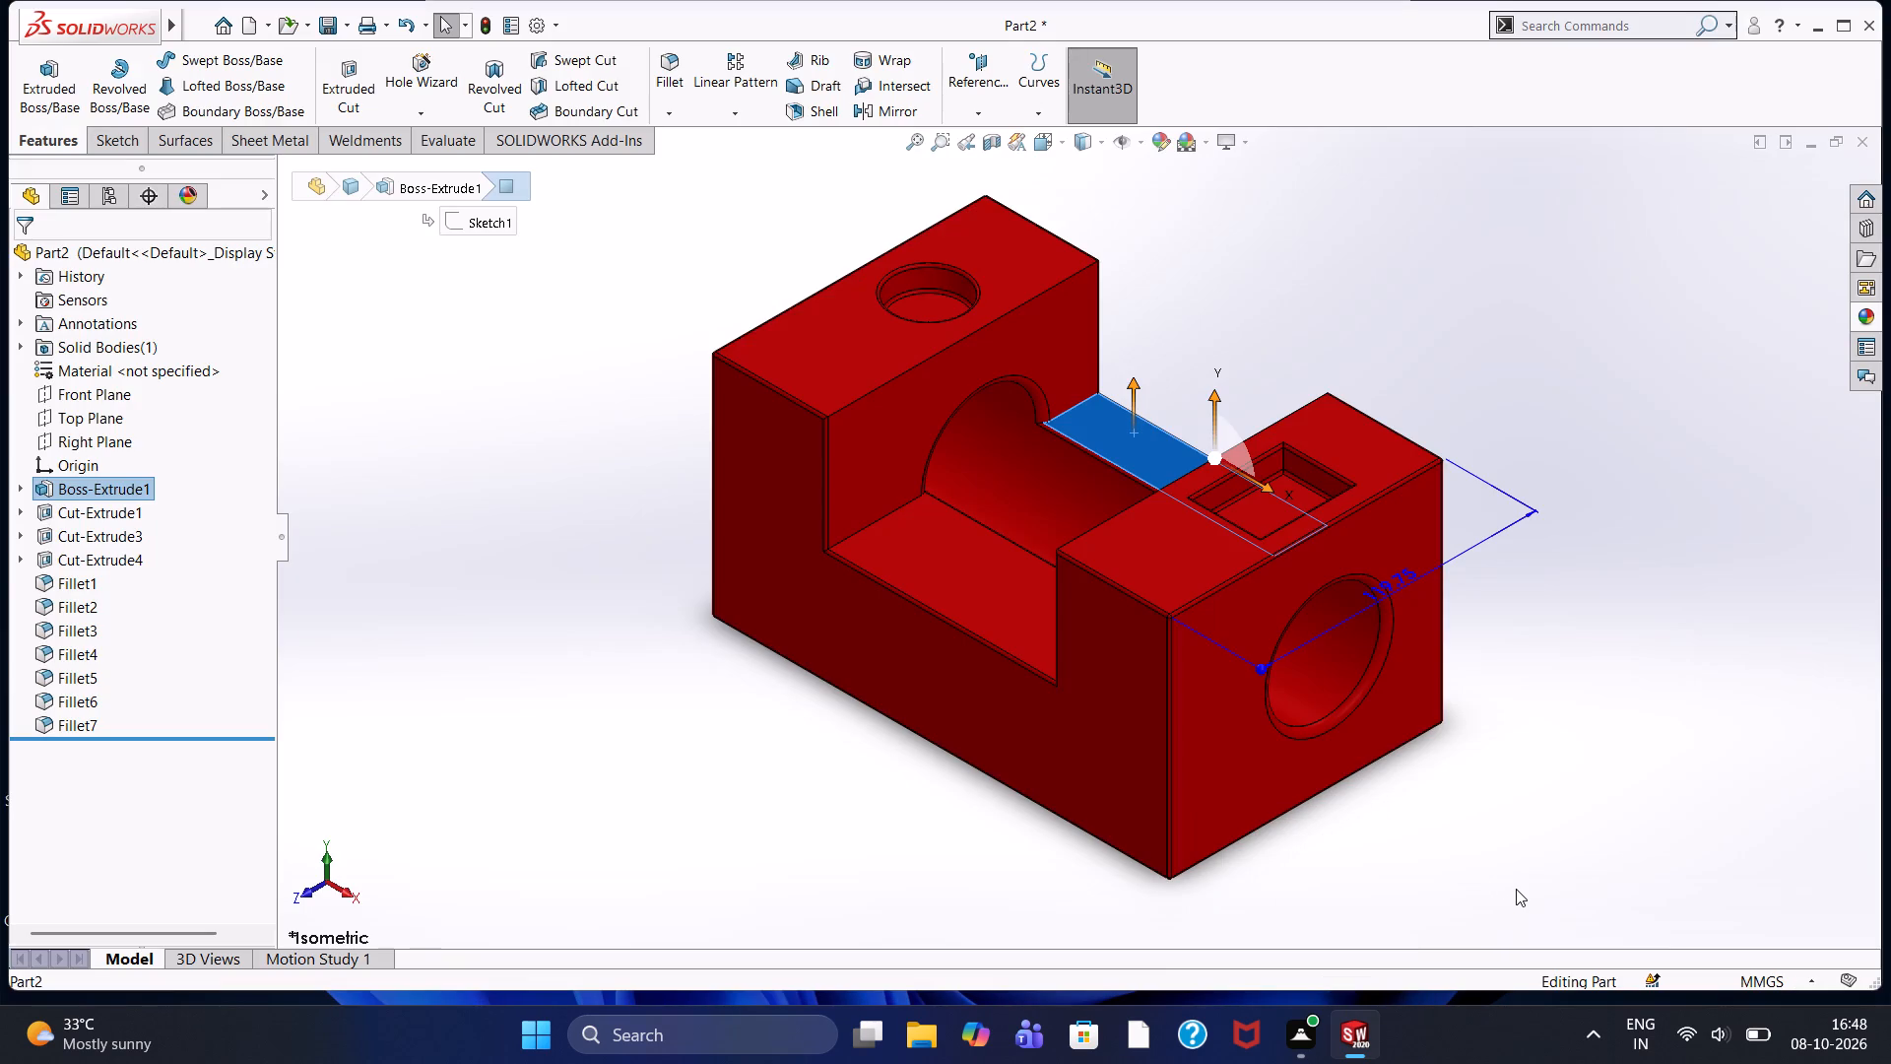
left_click(1627, 529)
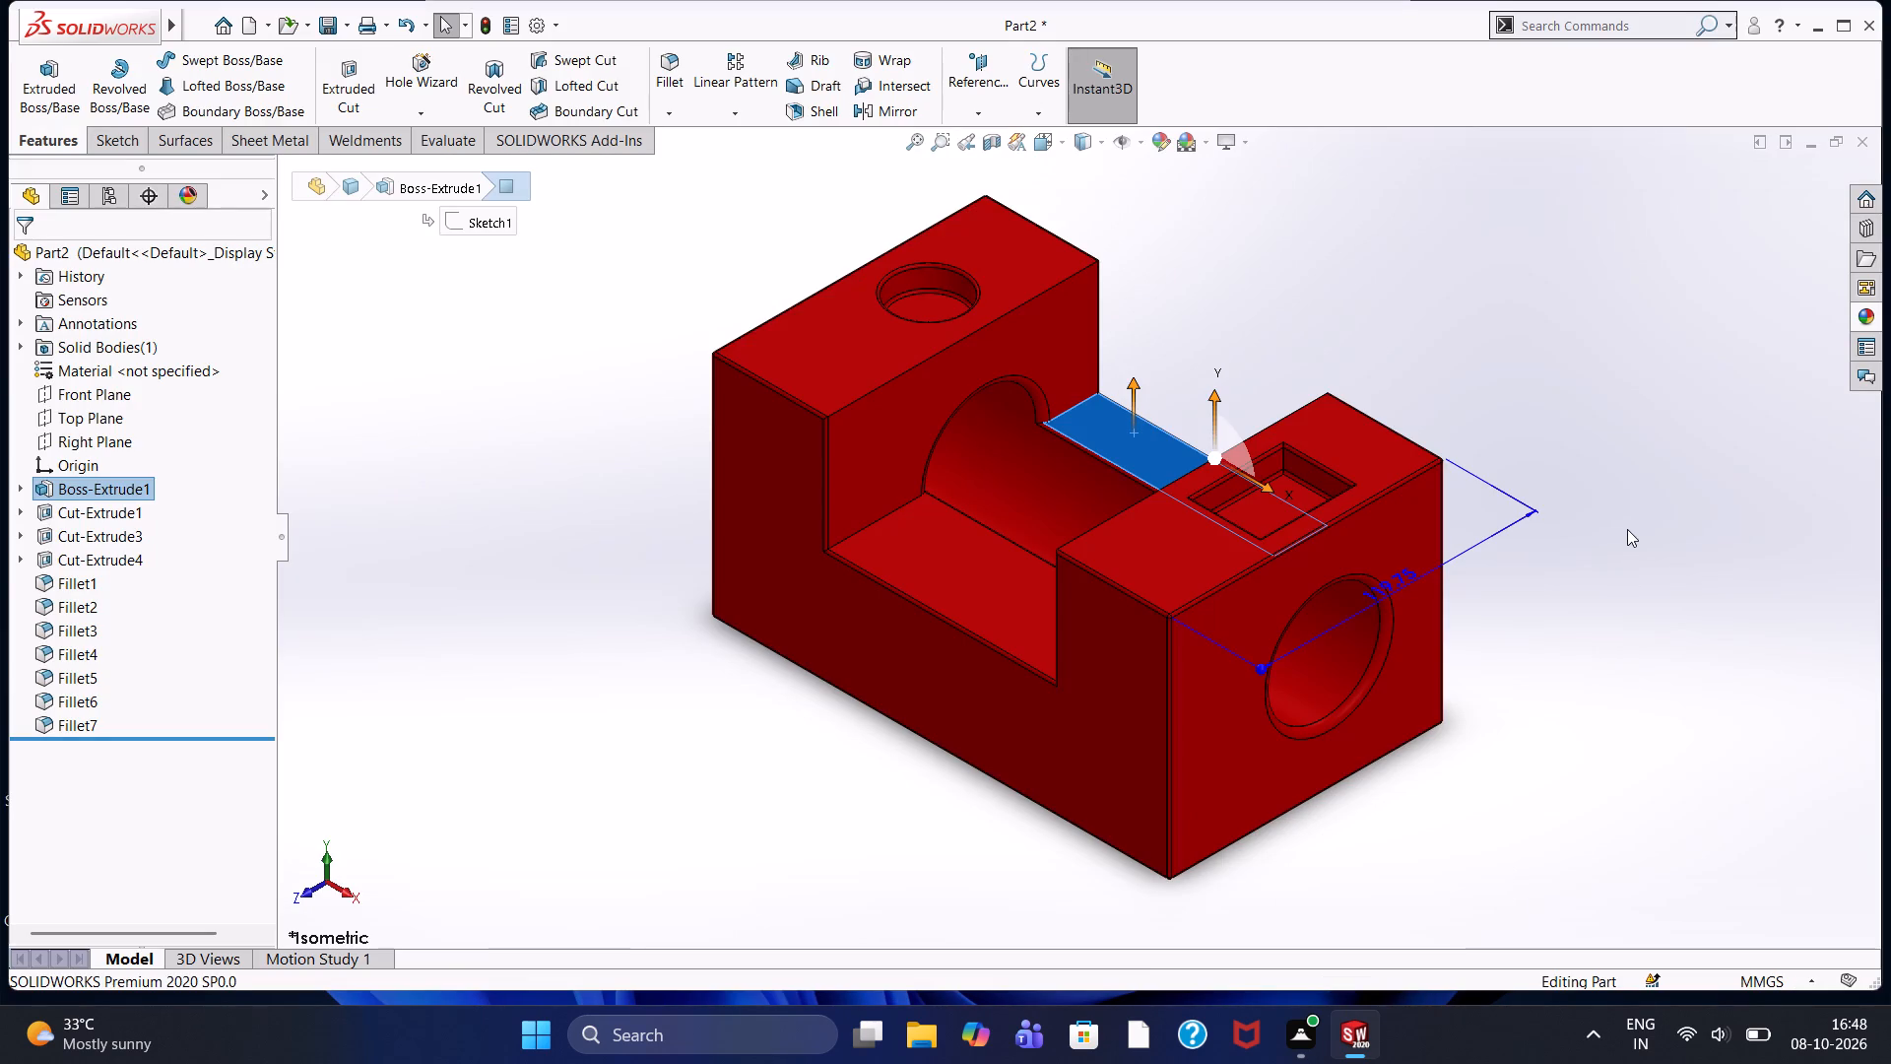
Save the part to the Desktop as U-Block in SOLIDWORKS Part format.
key("ctrl+s")
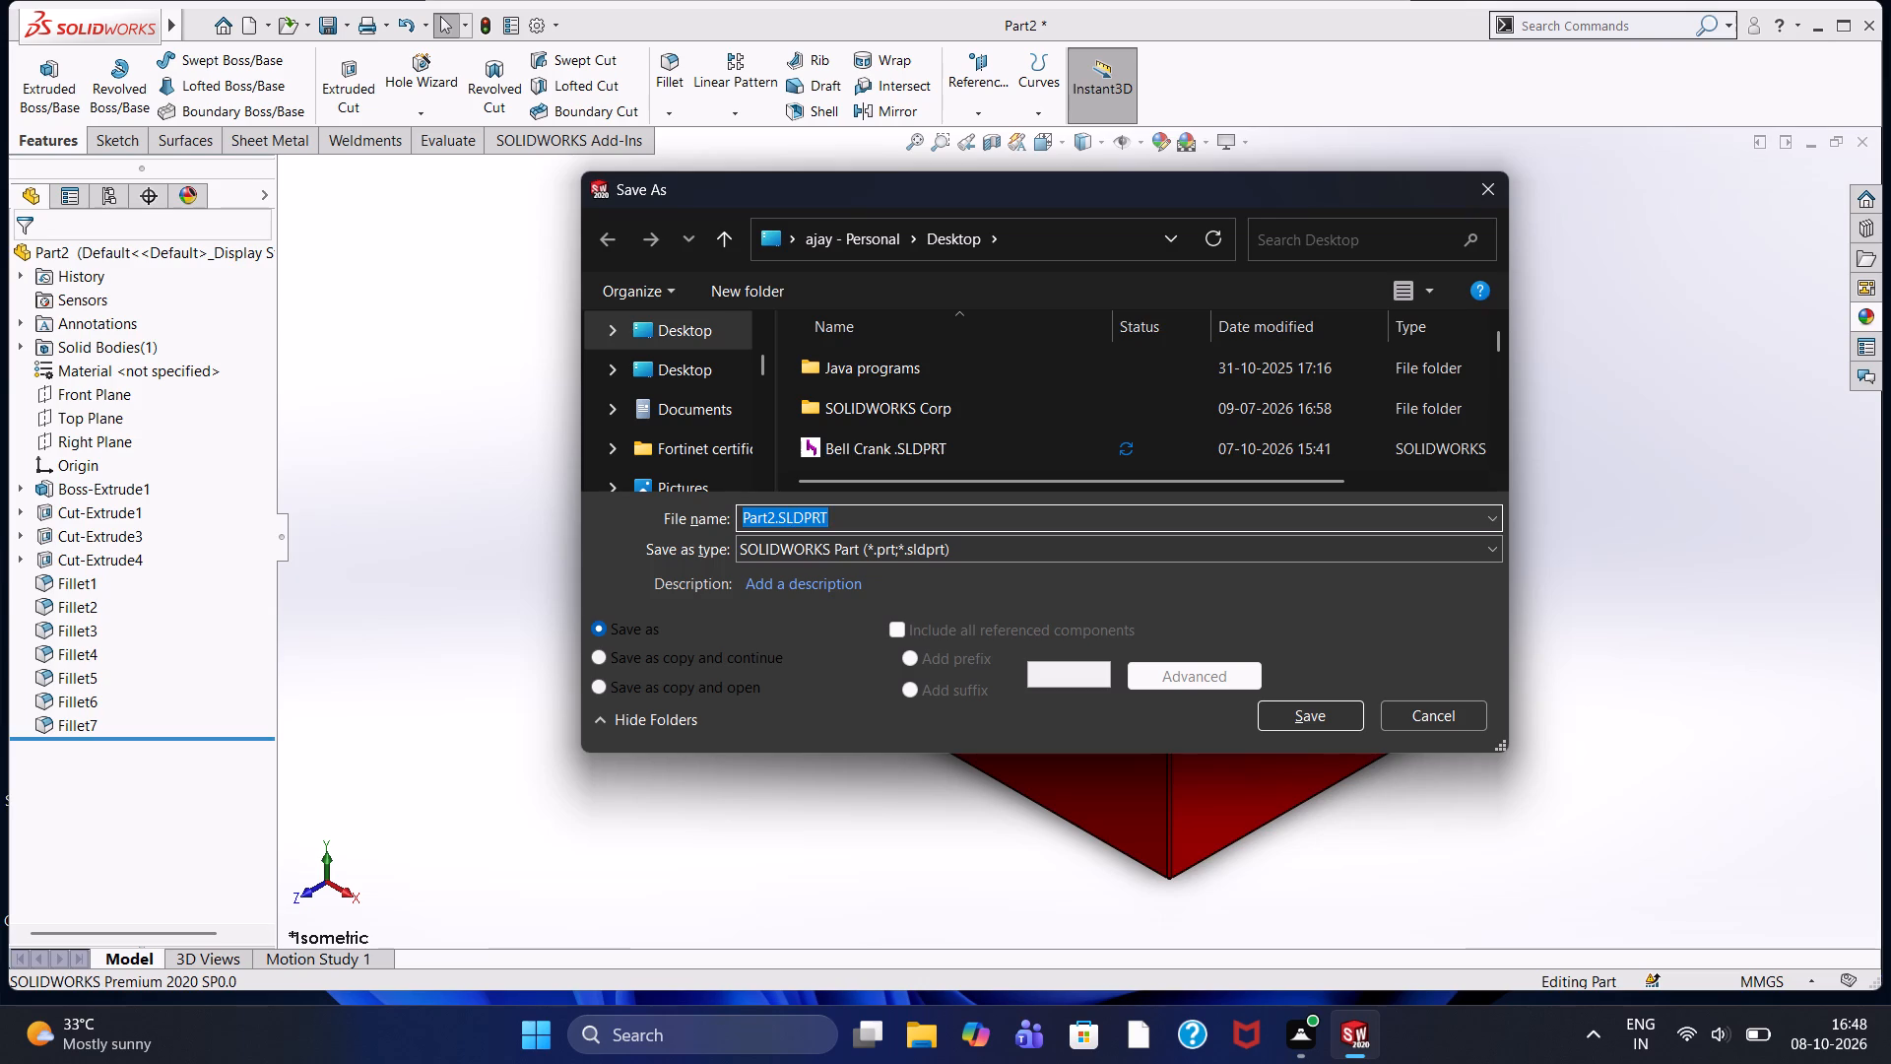
left_click_drag(773, 513, 554, 464)
key("BackSpace")
key("ctrl+v")
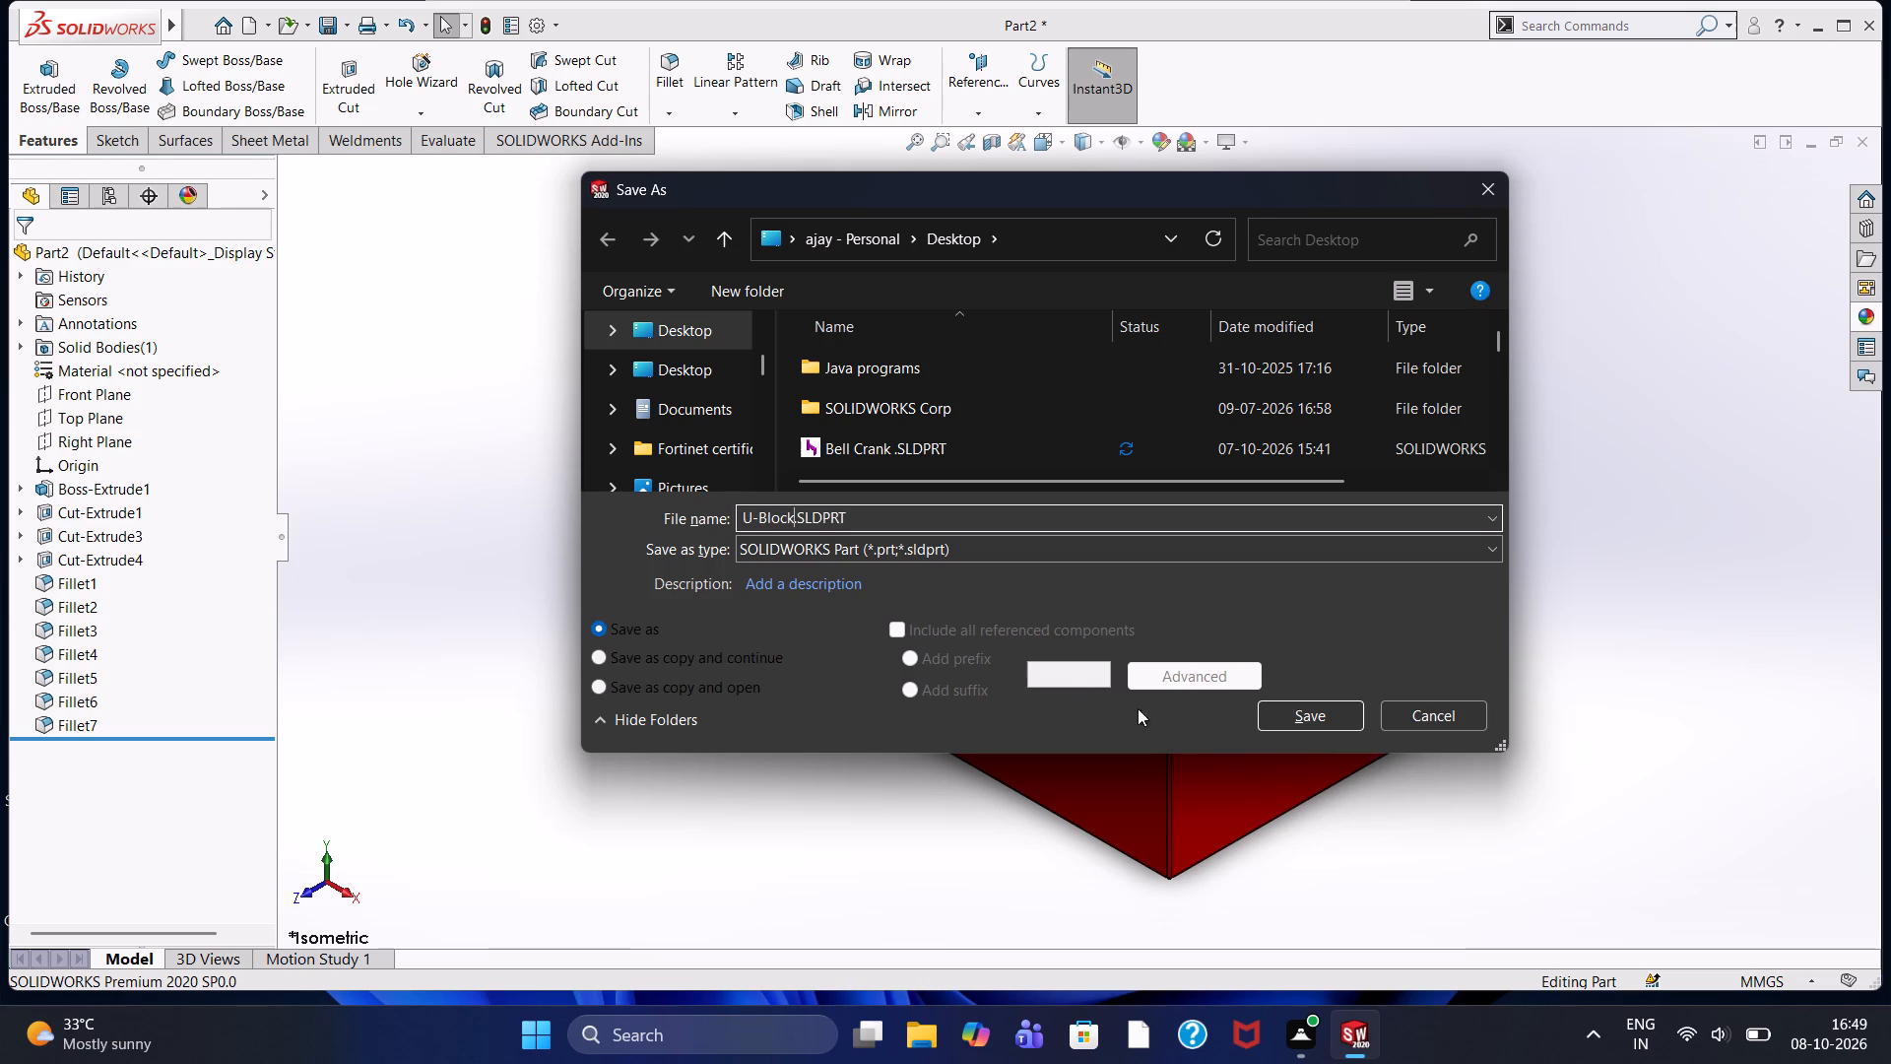
left_click(1337, 707)
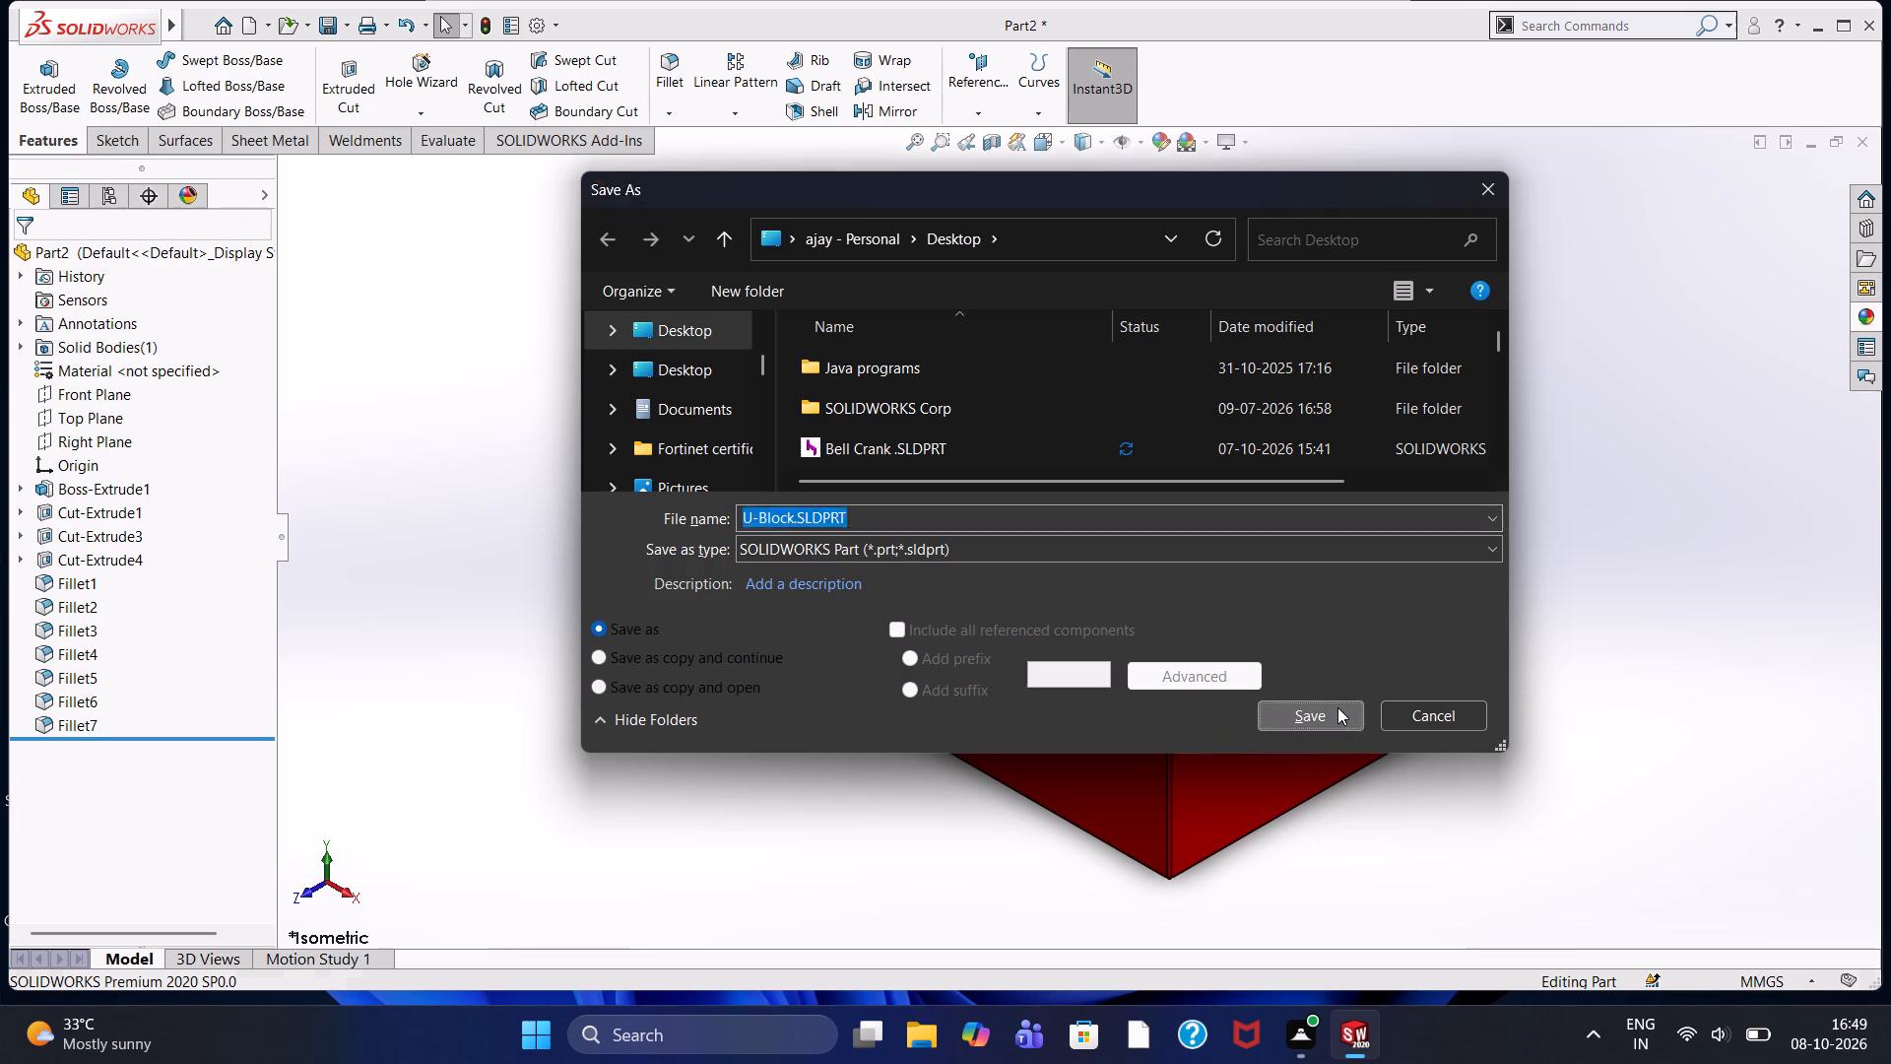